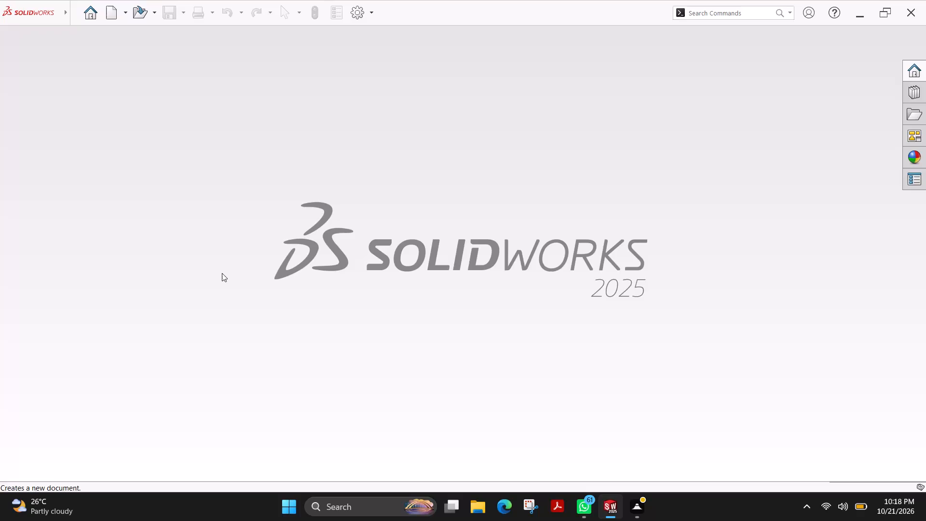
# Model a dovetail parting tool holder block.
# Create a new part document.
pyautogui.click(113, 14)
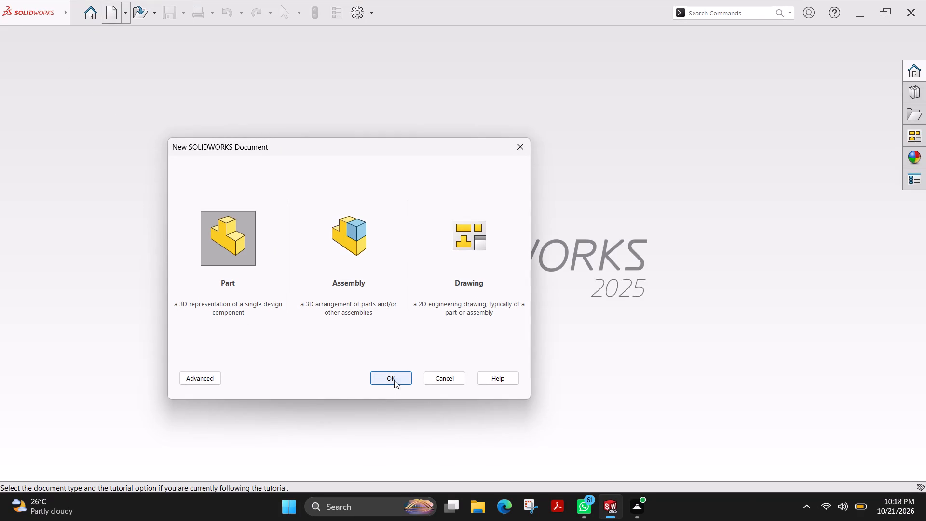
pyautogui.click(394, 379)
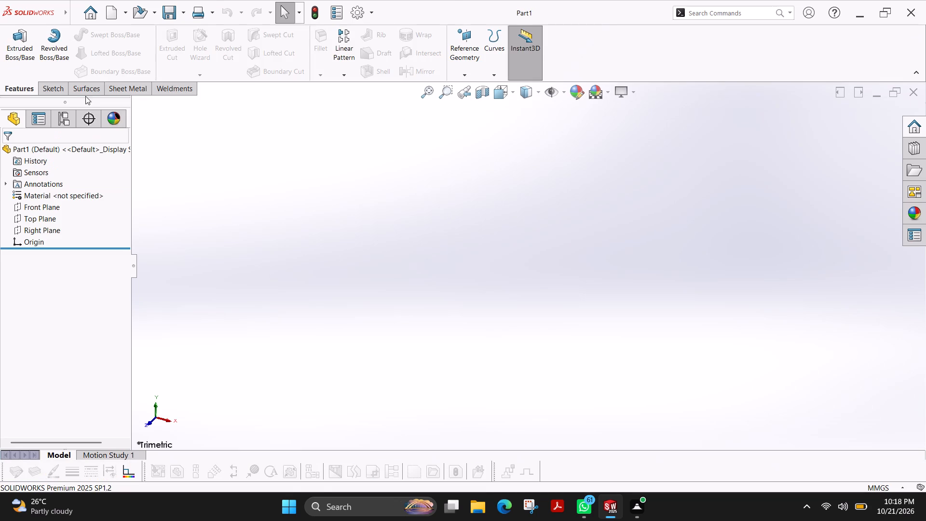
# Start a new sketch on the Front Plane.
pyautogui.click(64, 91)
pyautogui.click(22, 42)
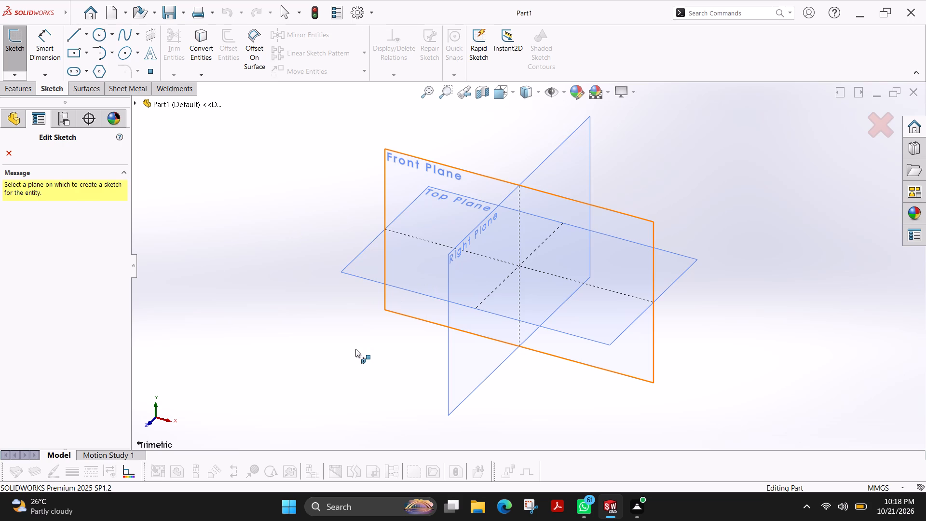
pyautogui.click(399, 177)
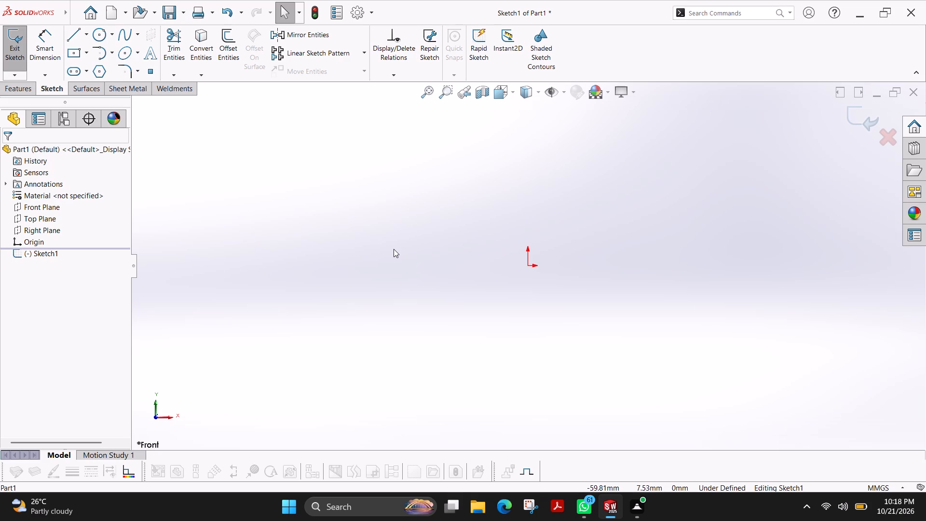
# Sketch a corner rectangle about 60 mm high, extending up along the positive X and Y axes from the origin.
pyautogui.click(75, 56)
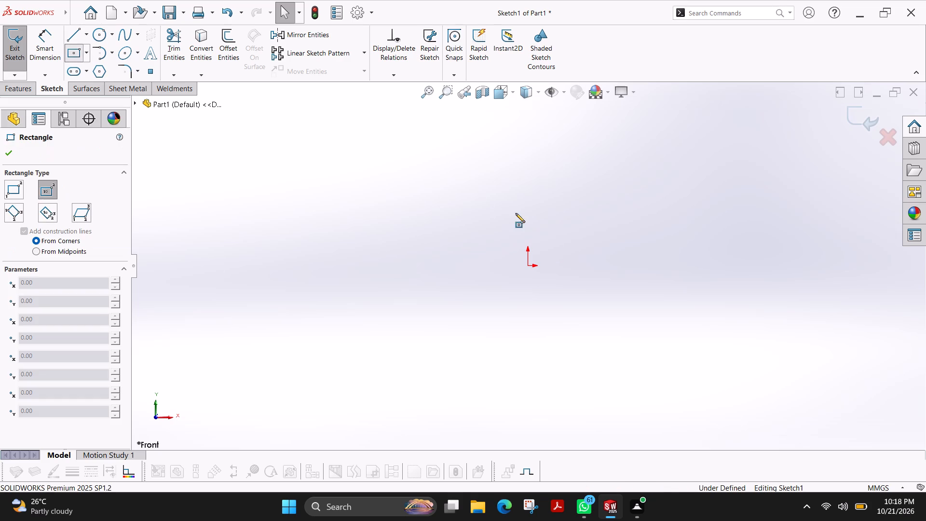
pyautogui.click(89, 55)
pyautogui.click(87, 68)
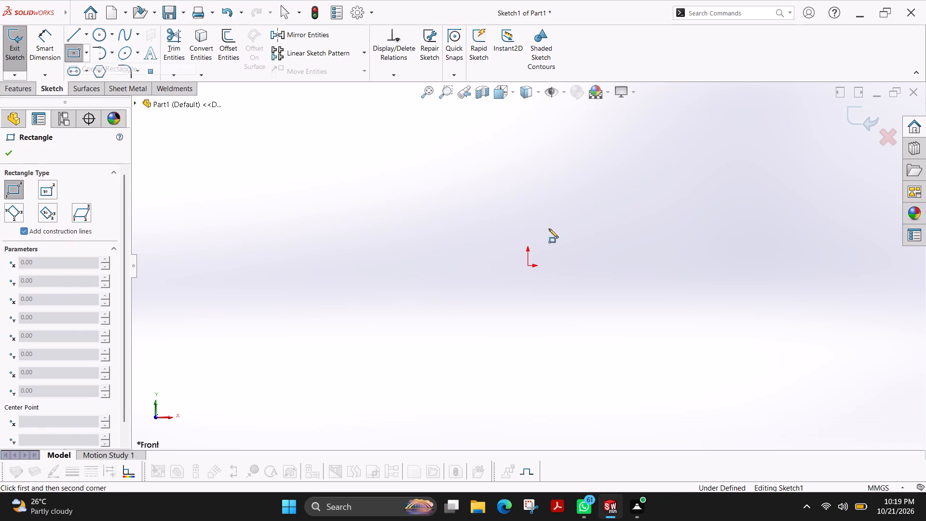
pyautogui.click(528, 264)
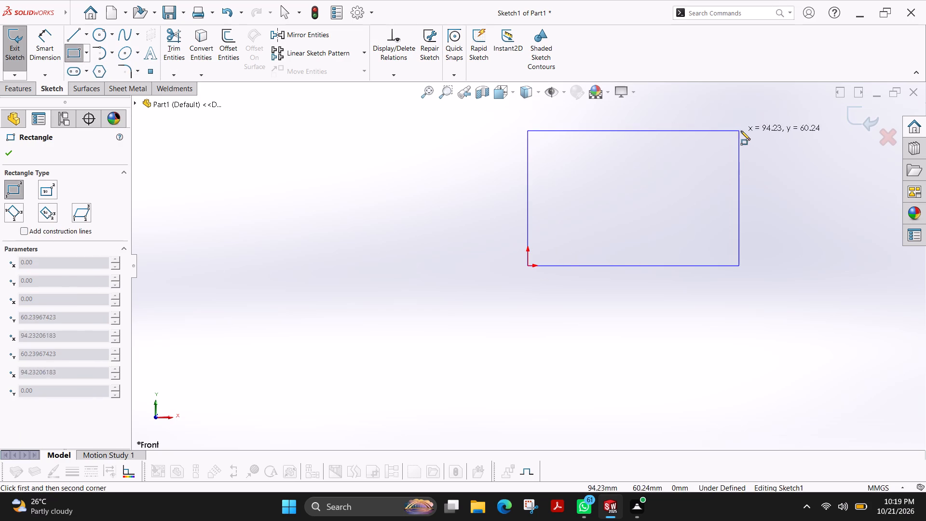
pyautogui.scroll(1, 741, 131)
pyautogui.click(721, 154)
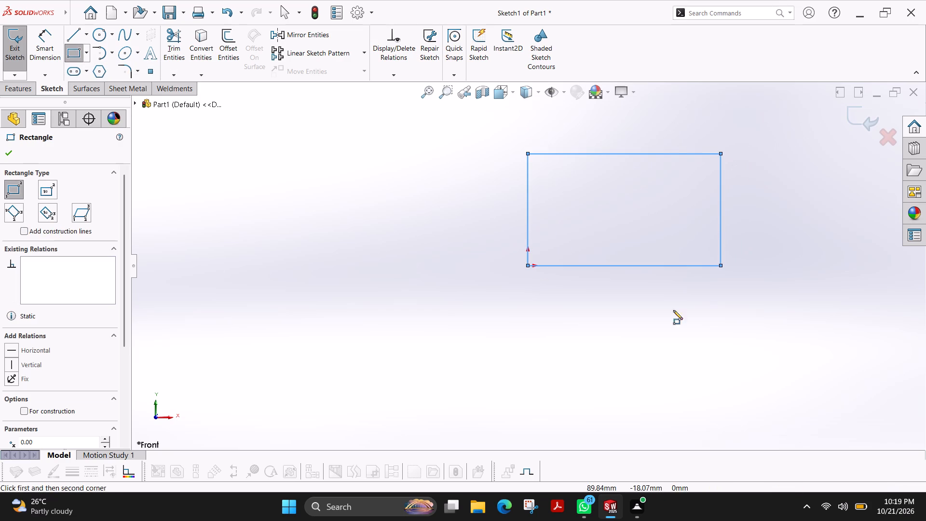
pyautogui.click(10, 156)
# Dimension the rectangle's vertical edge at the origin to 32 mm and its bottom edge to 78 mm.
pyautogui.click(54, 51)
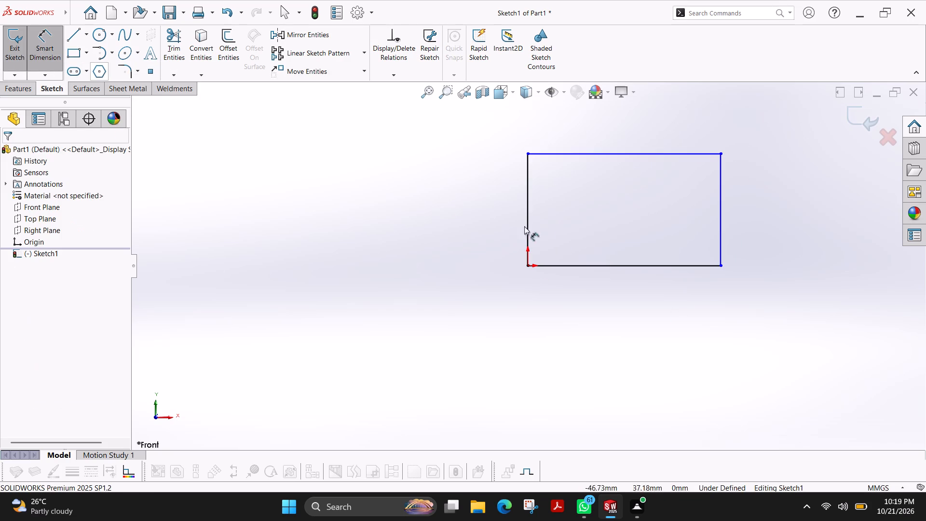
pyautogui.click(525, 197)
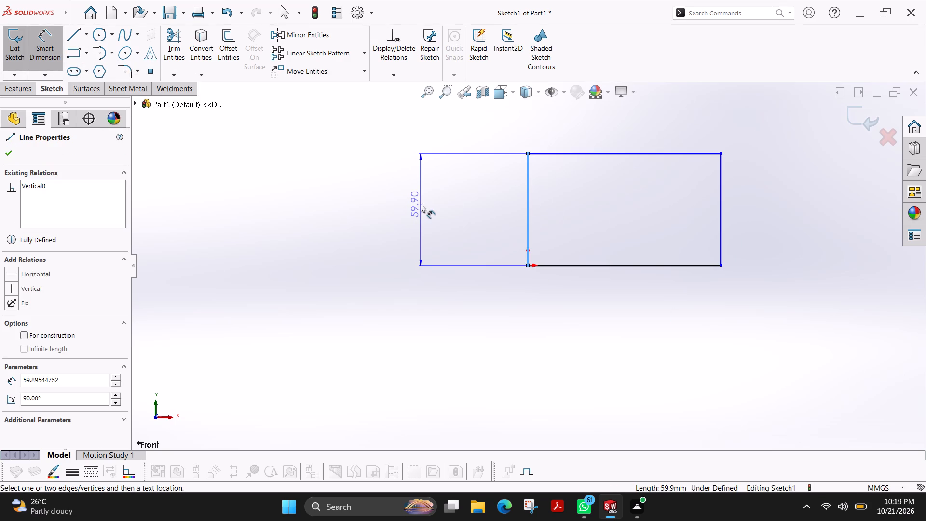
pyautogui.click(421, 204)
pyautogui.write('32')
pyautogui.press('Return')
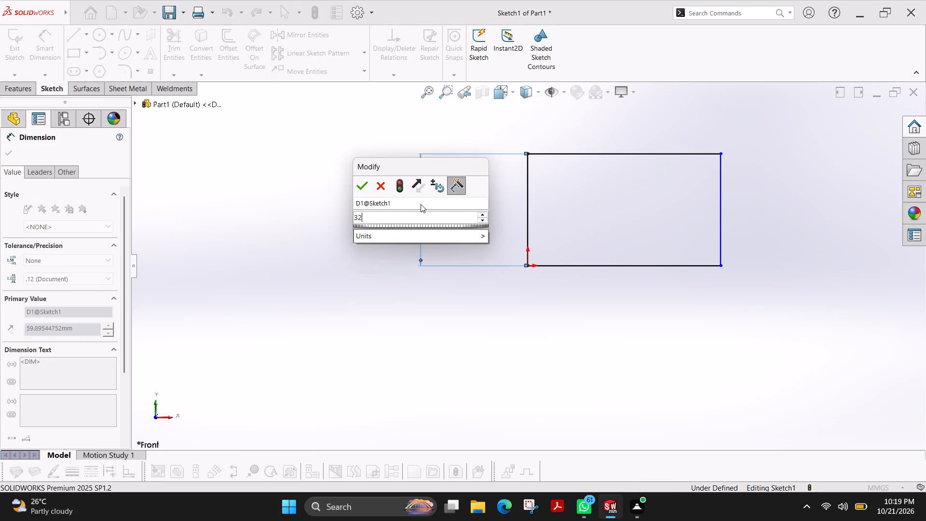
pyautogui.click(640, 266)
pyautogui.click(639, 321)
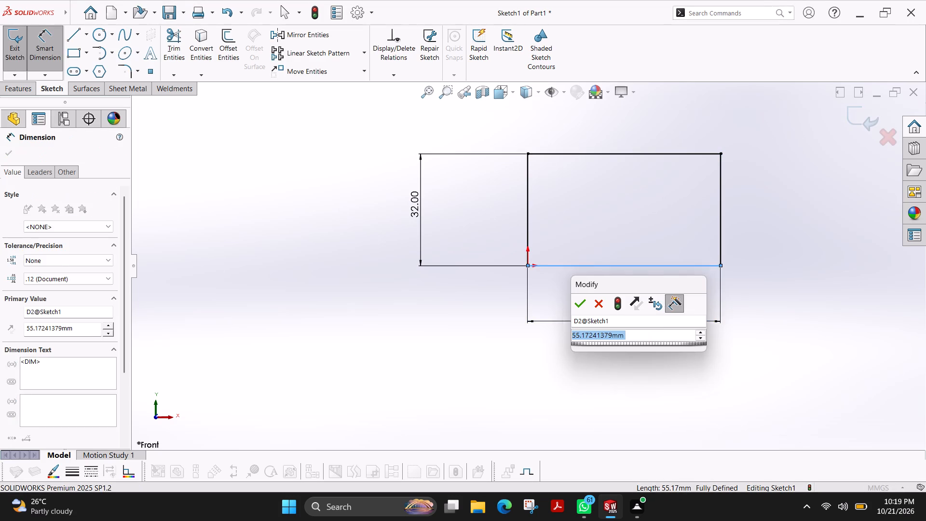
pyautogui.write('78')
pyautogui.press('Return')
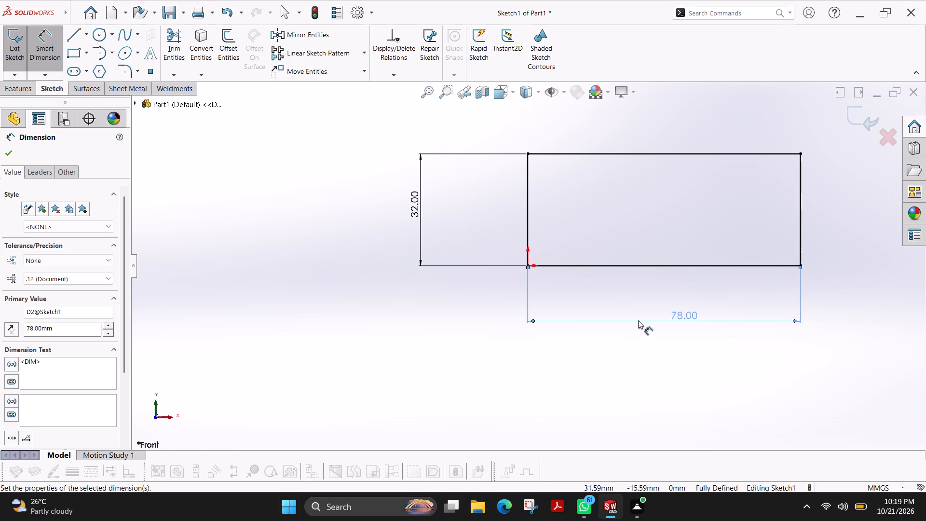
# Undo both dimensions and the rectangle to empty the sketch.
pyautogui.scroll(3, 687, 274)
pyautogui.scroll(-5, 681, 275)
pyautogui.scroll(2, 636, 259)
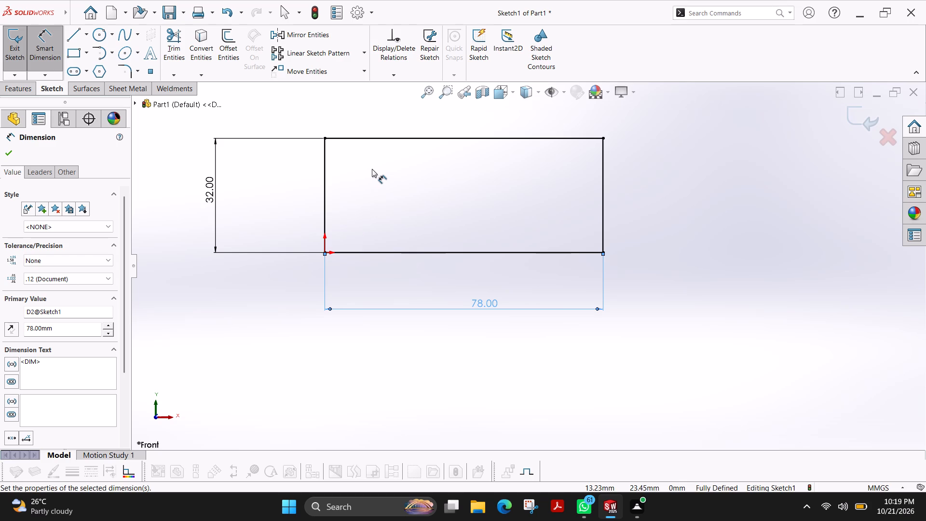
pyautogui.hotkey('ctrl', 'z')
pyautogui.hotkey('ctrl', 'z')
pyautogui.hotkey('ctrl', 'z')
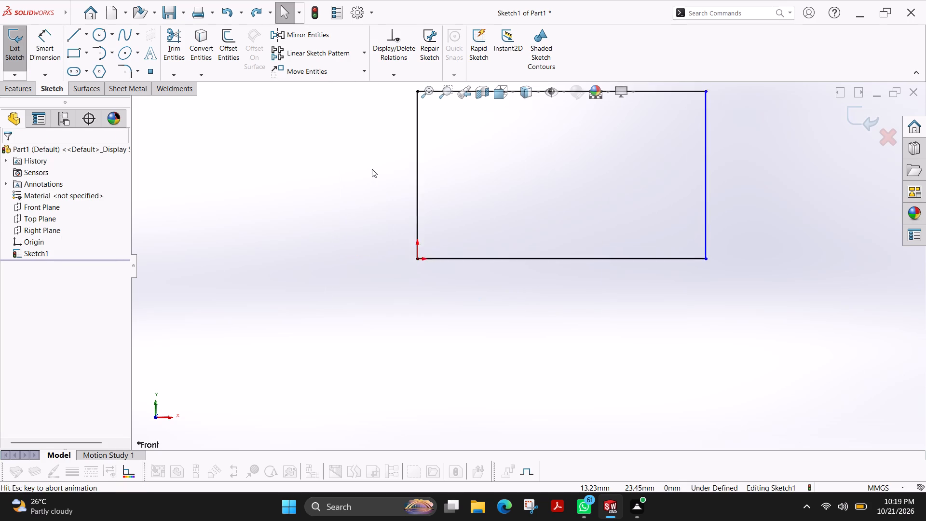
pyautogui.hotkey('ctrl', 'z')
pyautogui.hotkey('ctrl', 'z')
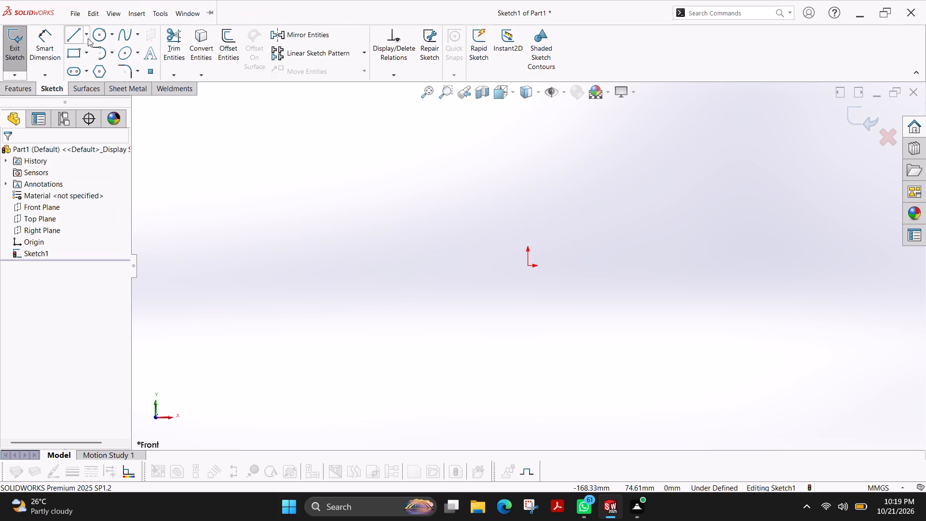
# Sketch a closed eight-line profile from the origin, about 124 mm wide and 72 mm high, with slanted shoulders narrowing to a shorter top edge.
pyautogui.click(74, 34)
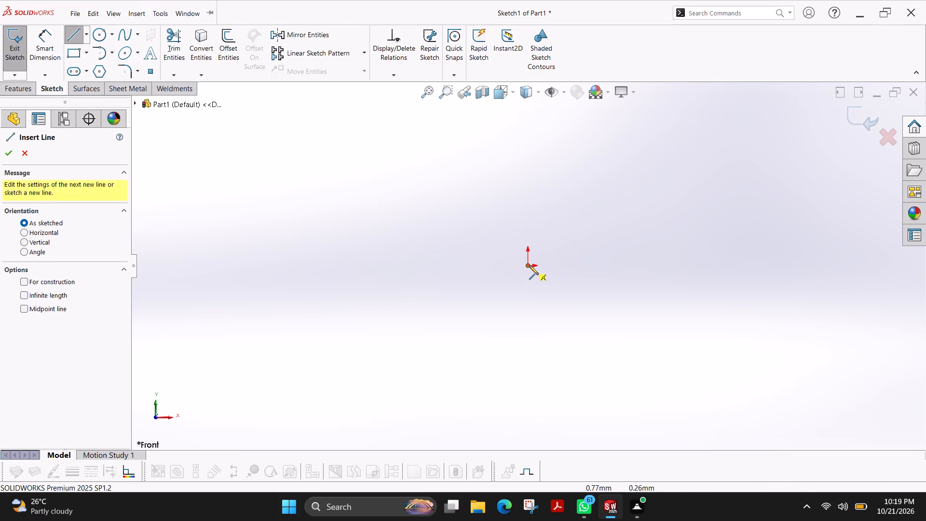
pyautogui.click(529, 265)
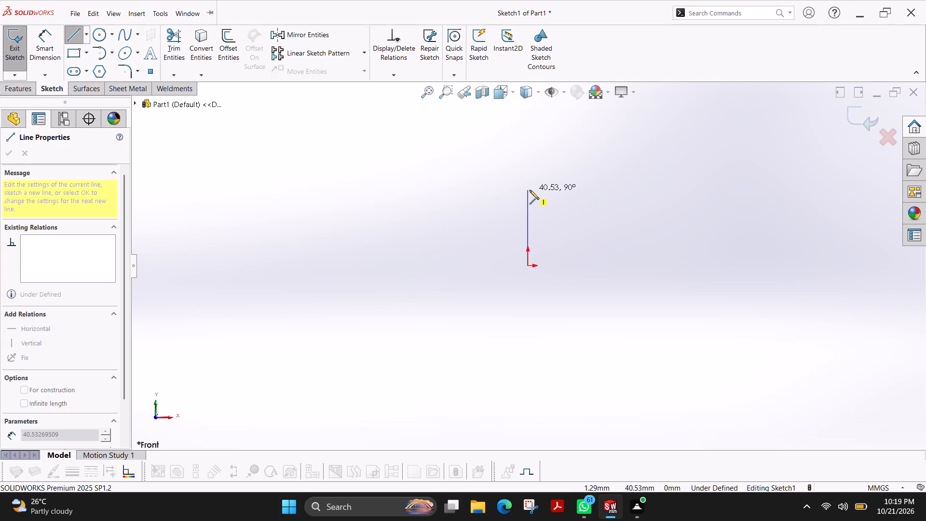
pyautogui.click(530, 190)
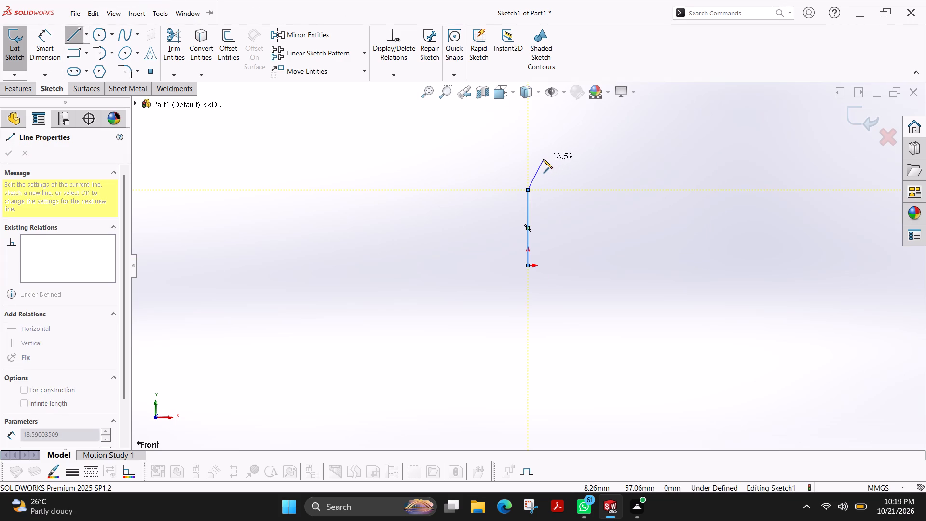
pyautogui.click(543, 159)
pyautogui.click(541, 131)
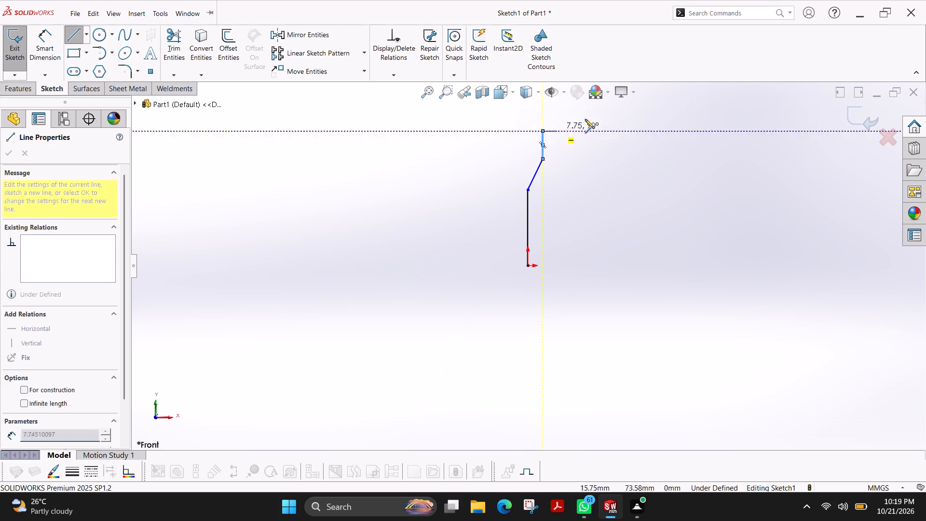
pyautogui.click(744, 131)
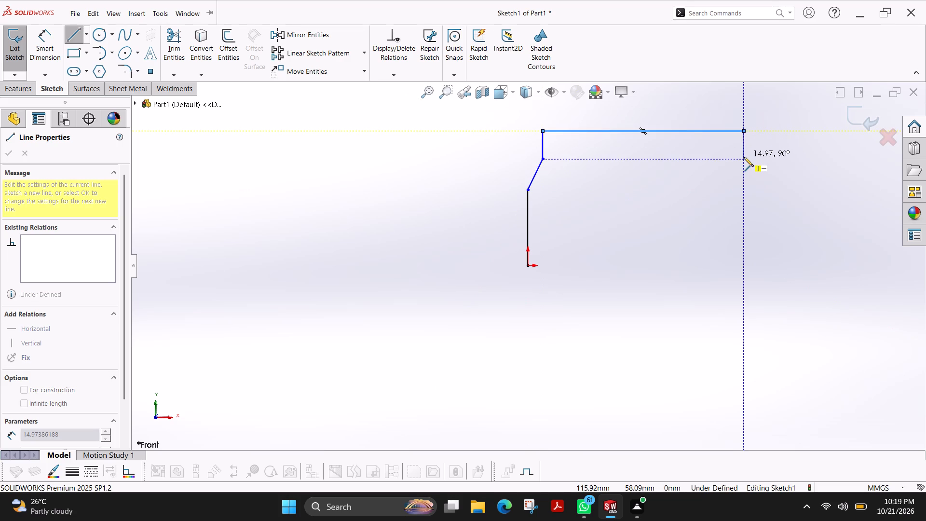
pyautogui.click(744, 157)
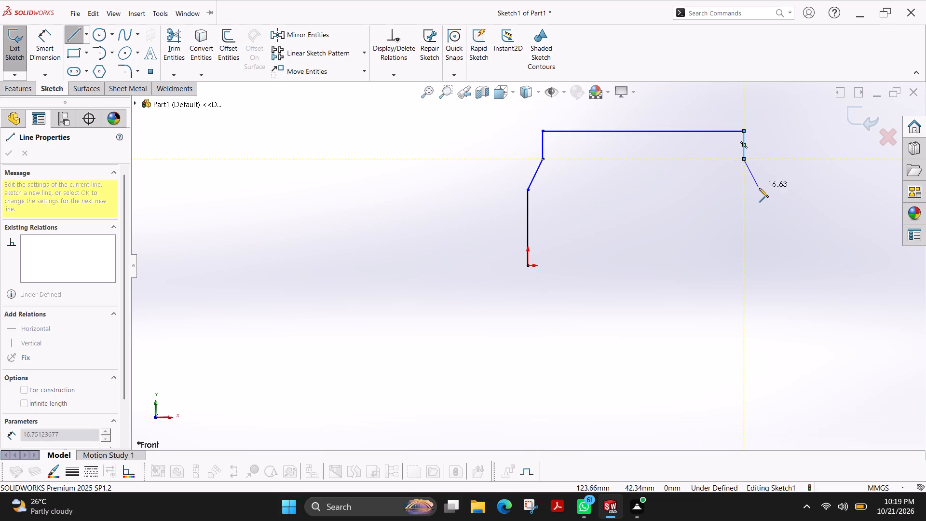
pyautogui.click(760, 190)
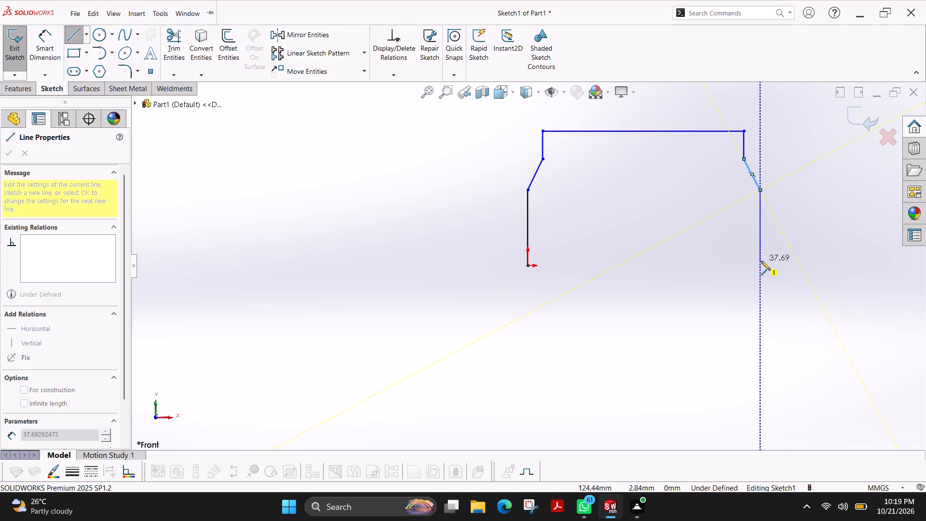
pyautogui.click(761, 266)
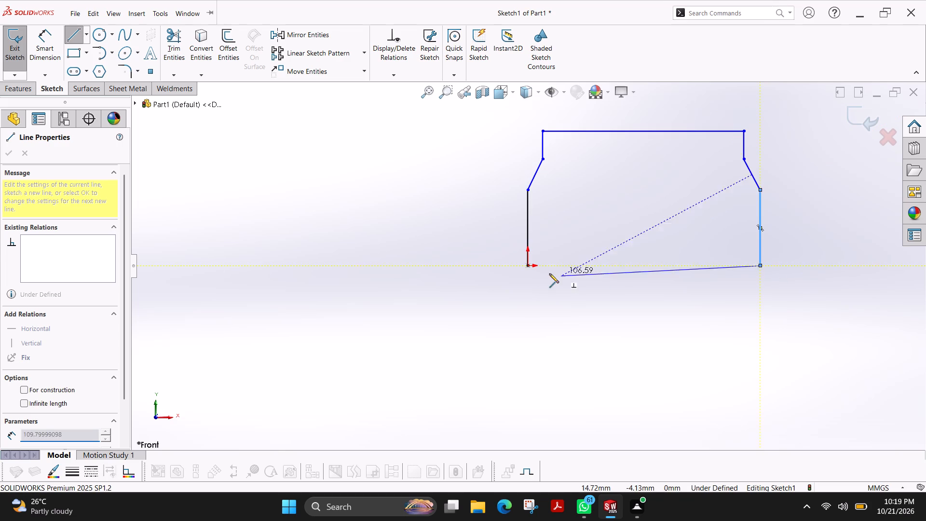
pyautogui.click(528, 266)
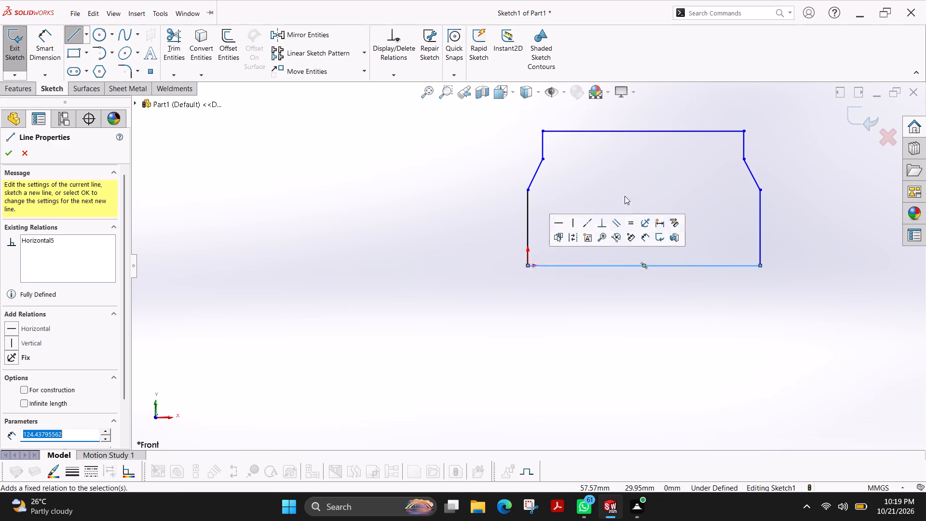
pyautogui.press('Escape')
pyautogui.scroll(1, 651, 198)
pyautogui.scroll(-2, 649, 197)
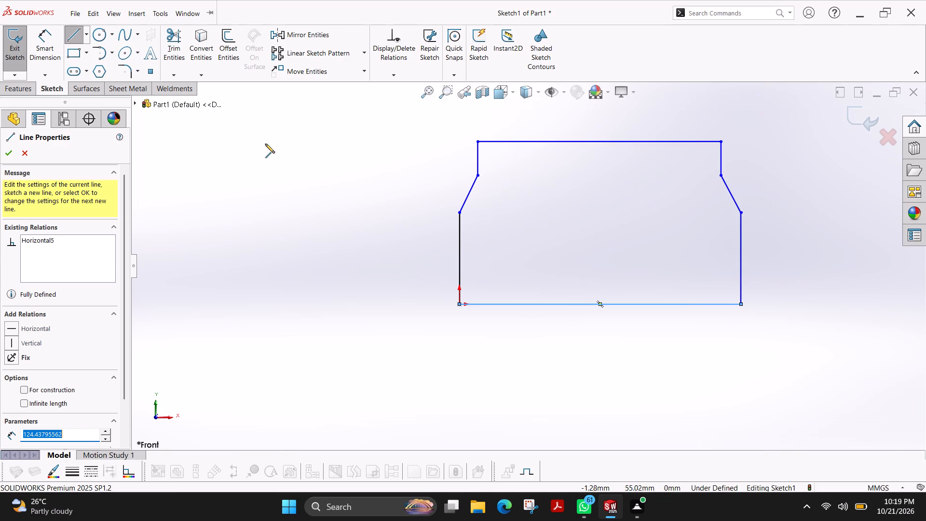
pyautogui.click(9, 154)
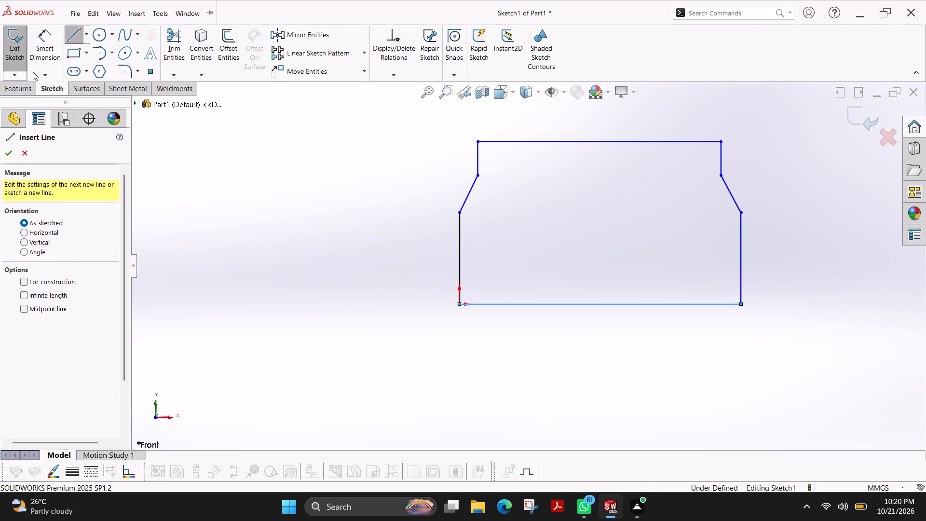
# Dimension the profile's overall height to 32 mm and its bottom edge to 78 mm.
pyautogui.click(46, 49)
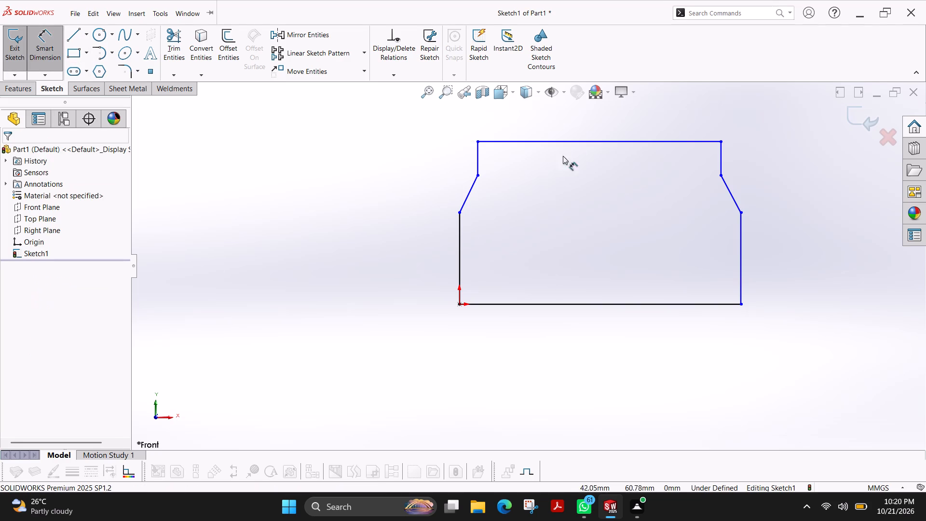
pyautogui.click(574, 144)
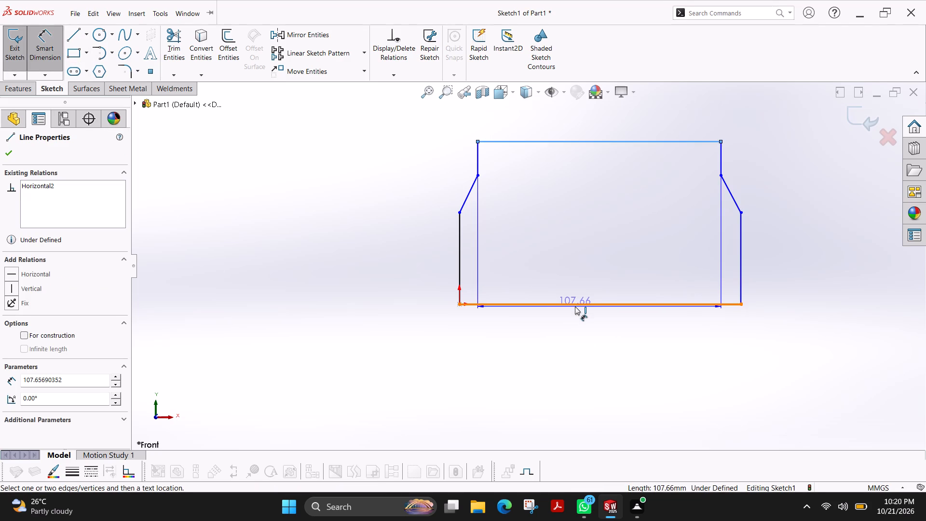
pyautogui.click(576, 306)
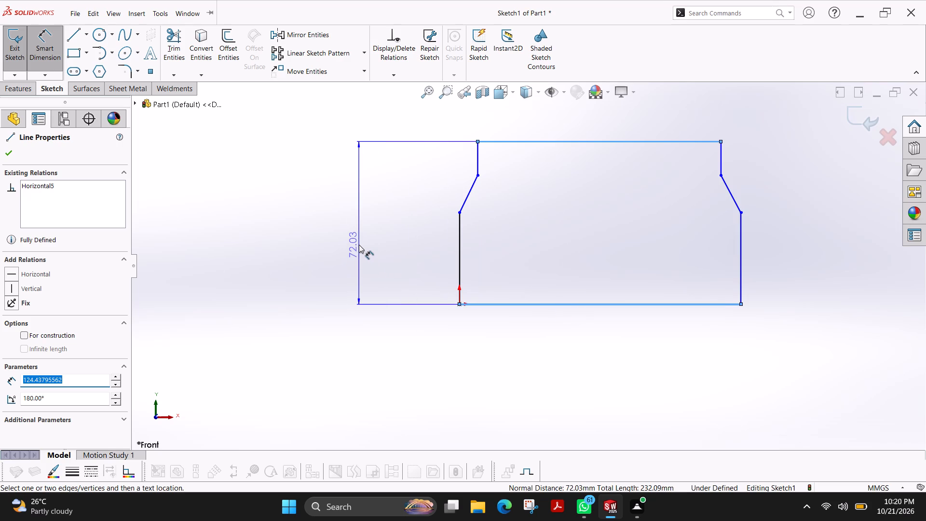
pyautogui.click(359, 245)
pyautogui.write('32')
pyautogui.press('Return')
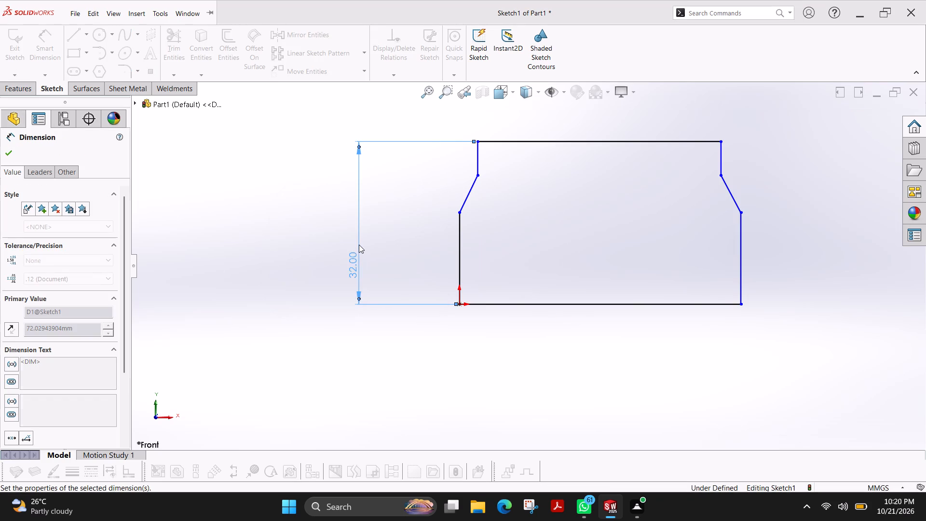
pyautogui.click(635, 304)
pyautogui.click(613, 360)
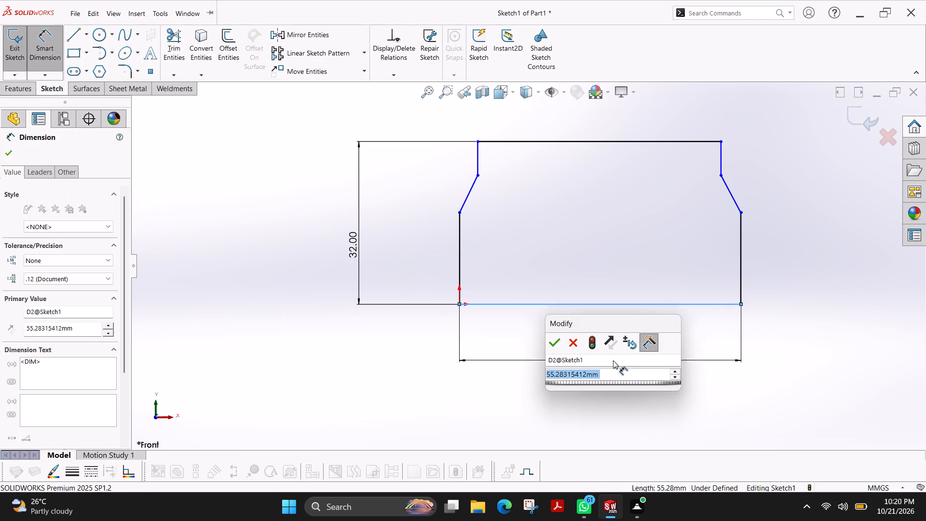
pyautogui.write('78')
pyautogui.press('Return')
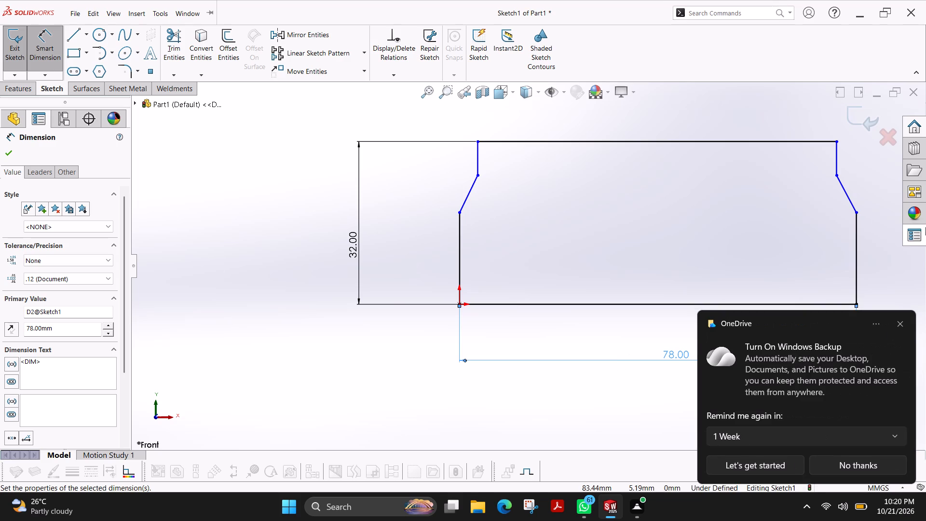
# Dismiss the OneDrive backup notification.
pyautogui.click(899, 326)
pyautogui.scroll(1, 601, 301)
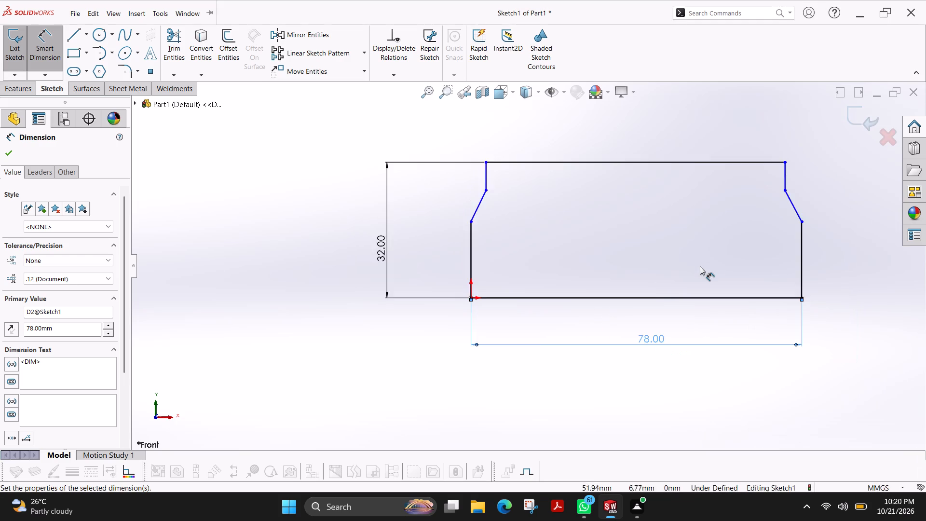
pyautogui.scroll(1, 708, 263)
pyautogui.scroll(-2, 686, 263)
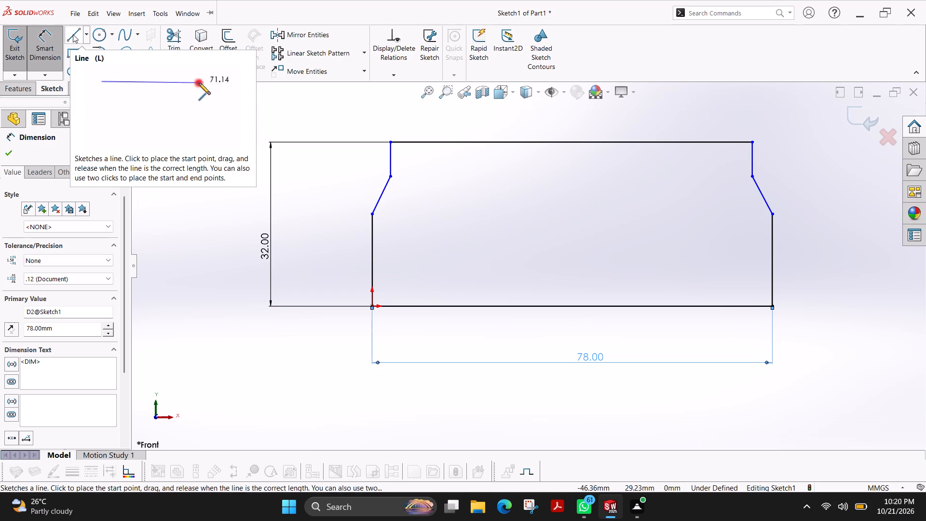
# Dimension the angle between each slanted shoulder and the lower vertical edge beneath it to 24° on both sides.
pyautogui.click(383, 188)
pyautogui.click(370, 258)
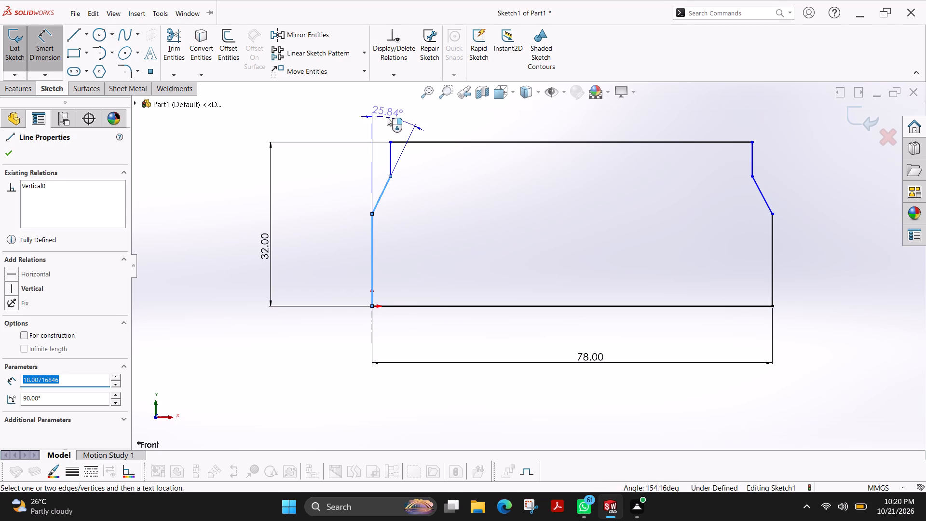
pyautogui.click(387, 117)
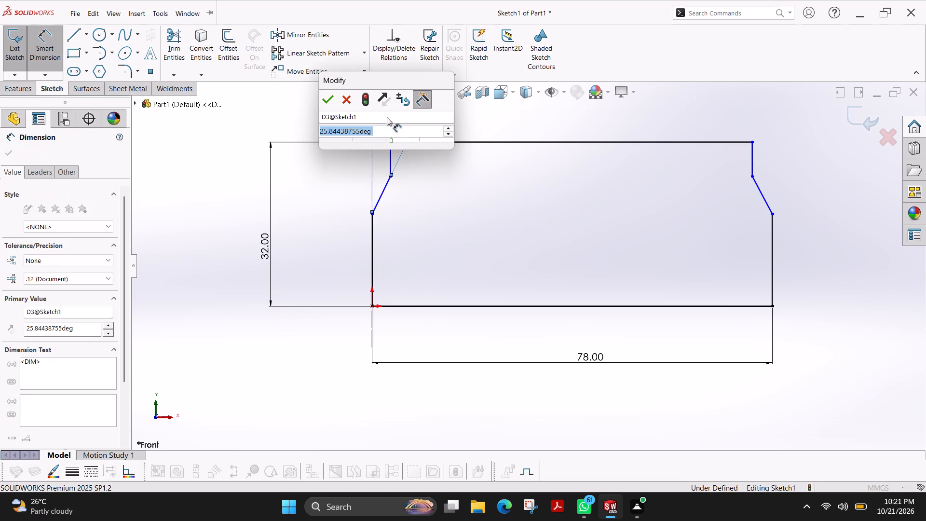
pyautogui.write('24')
pyautogui.press('Return')
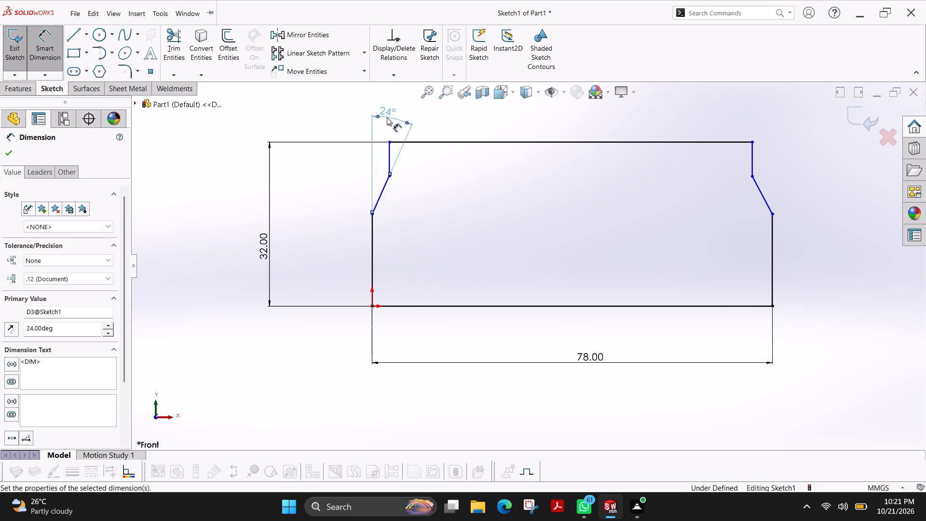
pyautogui.click(761, 191)
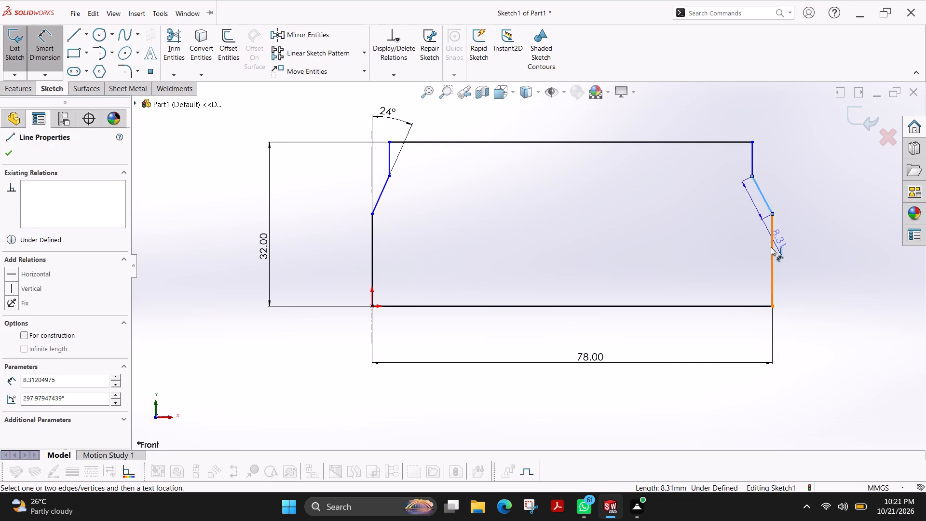
pyautogui.click(772, 253)
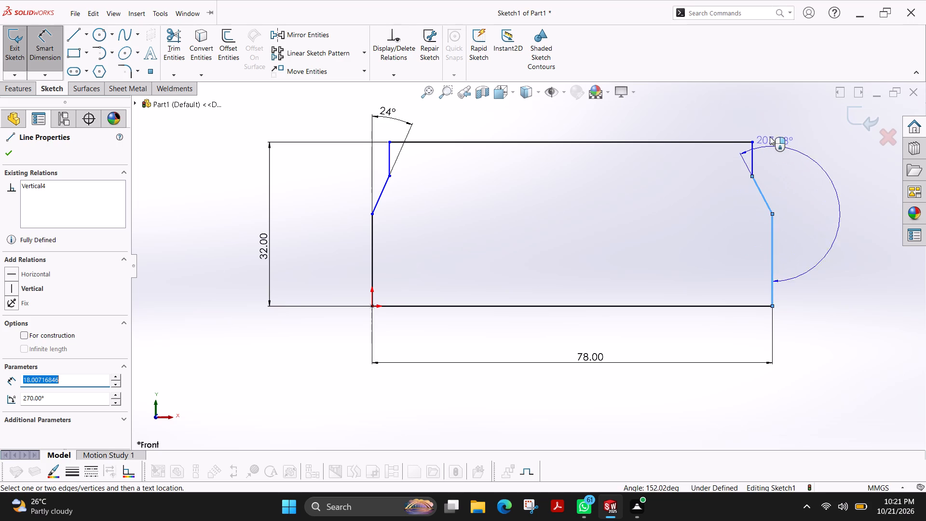
pyautogui.click(741, 112)
pyautogui.write('24')
pyautogui.press('Return')
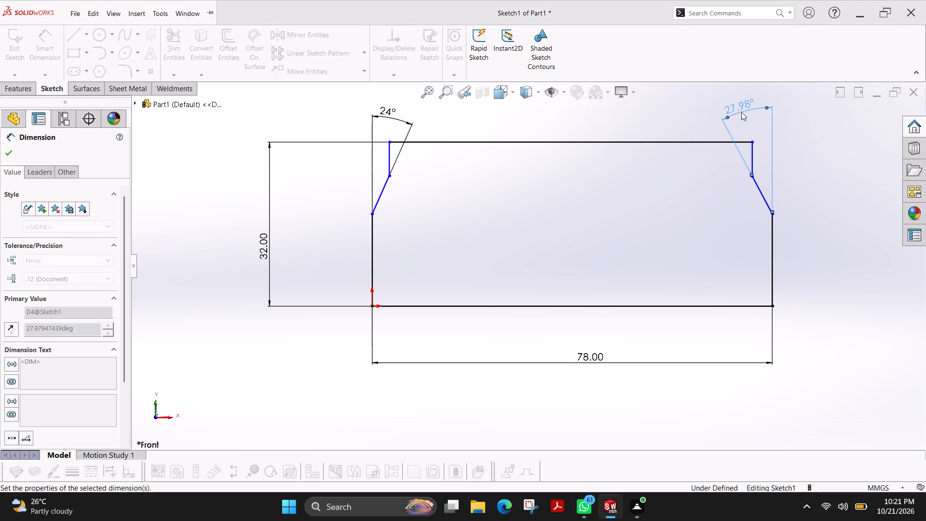
# Dimension the vertical height of both slanted shoulders to 8 mm, measured between each shoulder's endpoints.
pyautogui.click(372, 213)
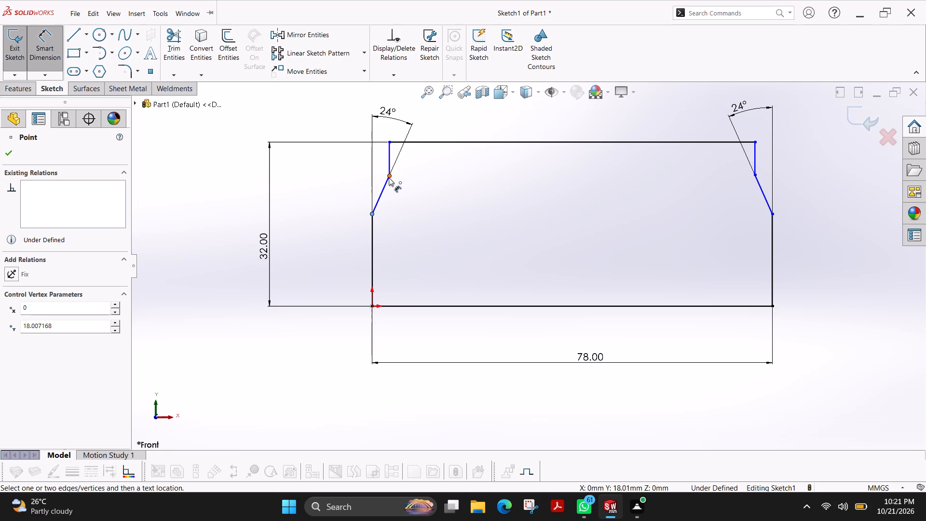
pyautogui.click(390, 176)
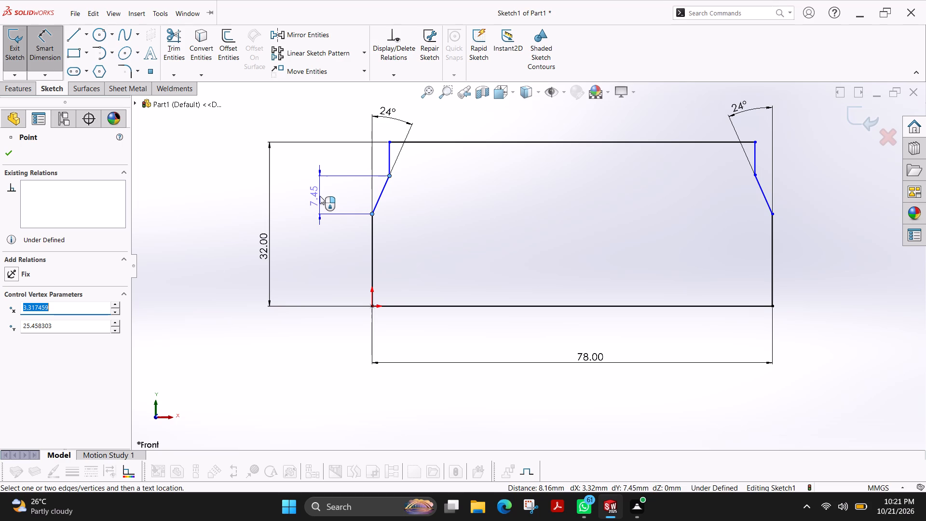
pyautogui.click(320, 196)
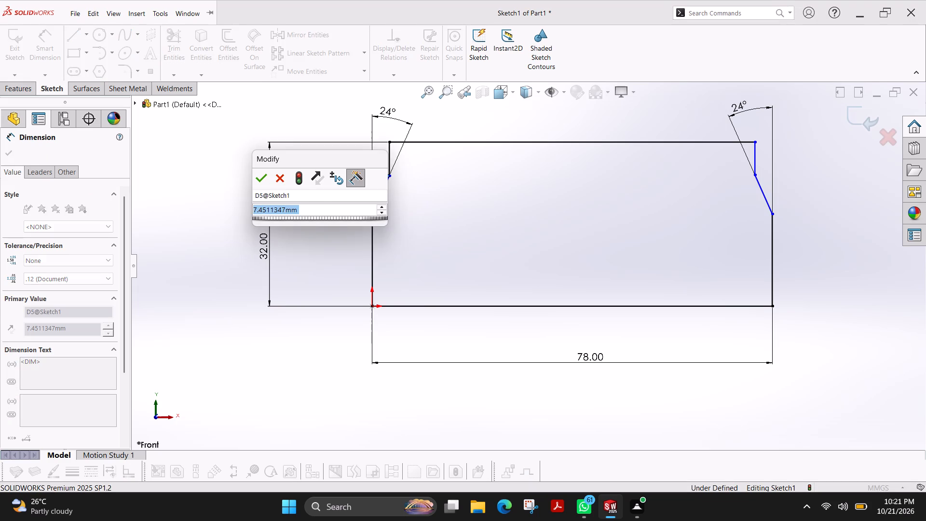
pyautogui.press('8')
pyautogui.press('Return')
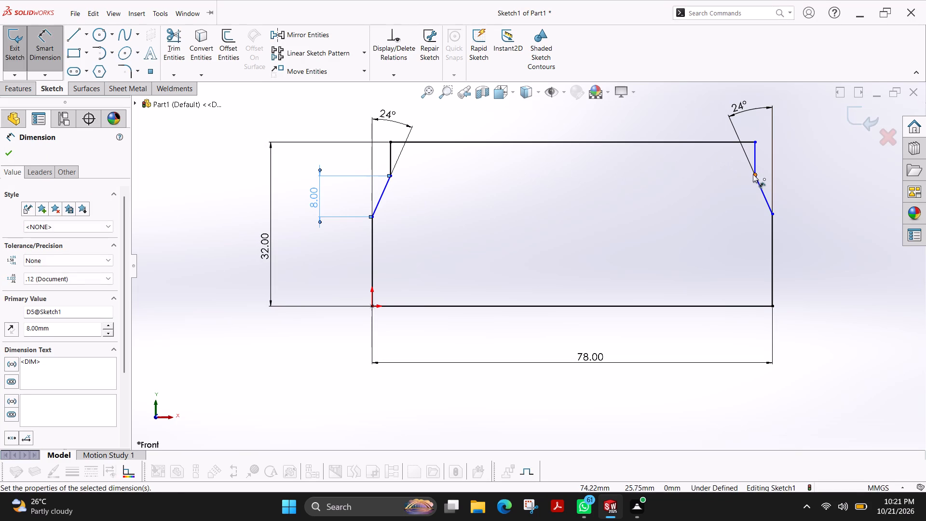
pyautogui.click(756, 175)
pyautogui.click(772, 215)
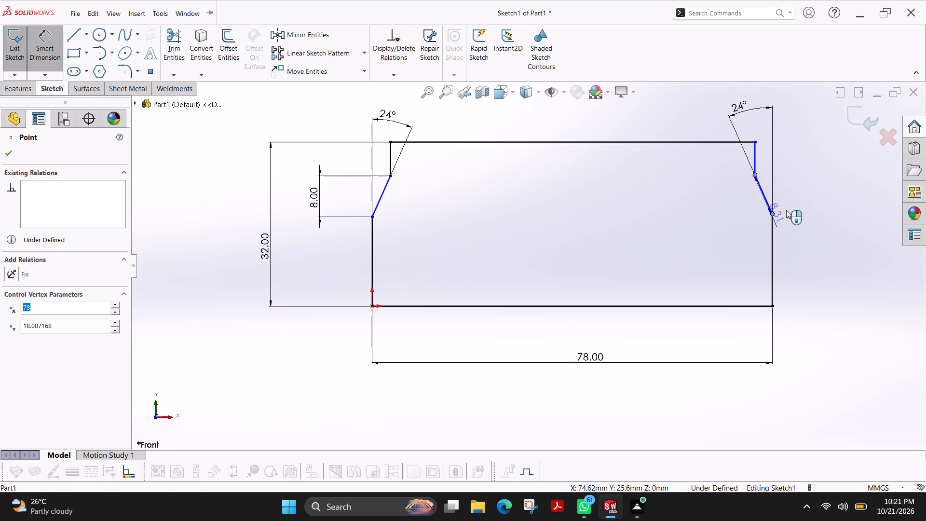
pyautogui.click(828, 195)
pyautogui.press('8')
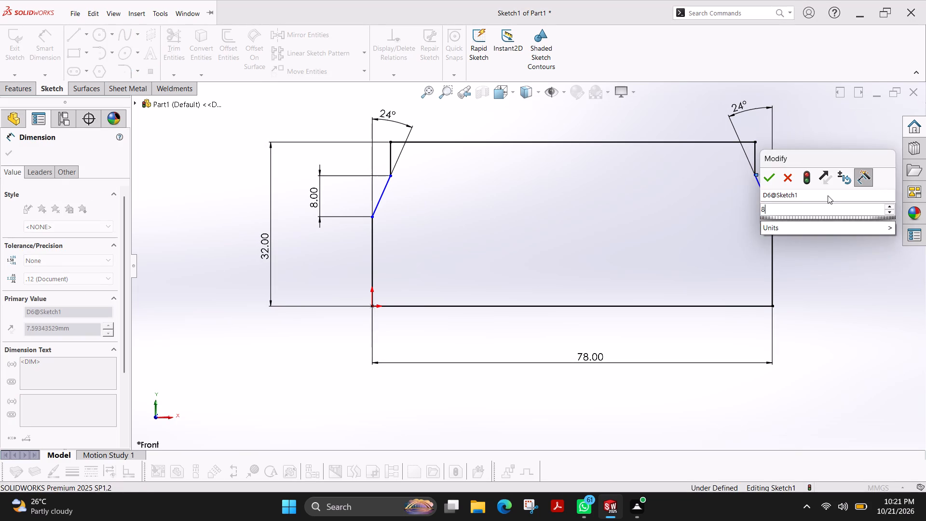
pyautogui.press('Return')
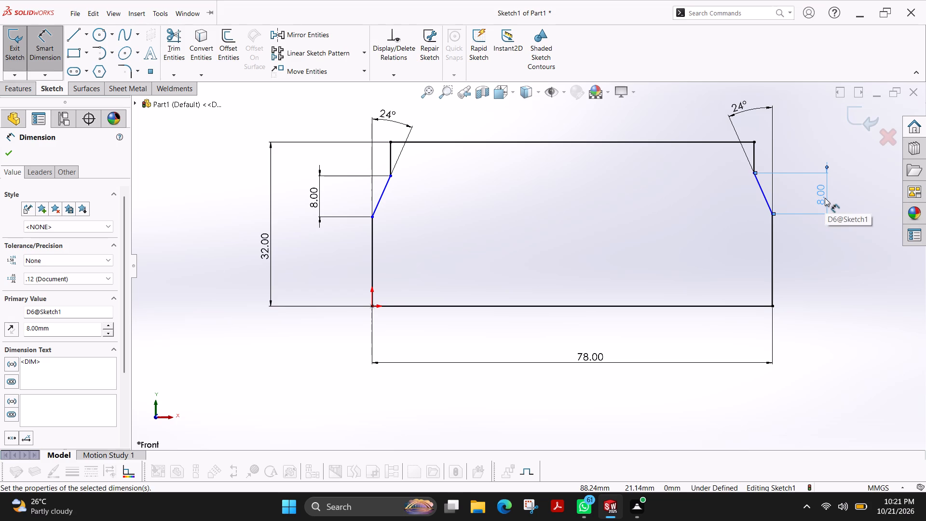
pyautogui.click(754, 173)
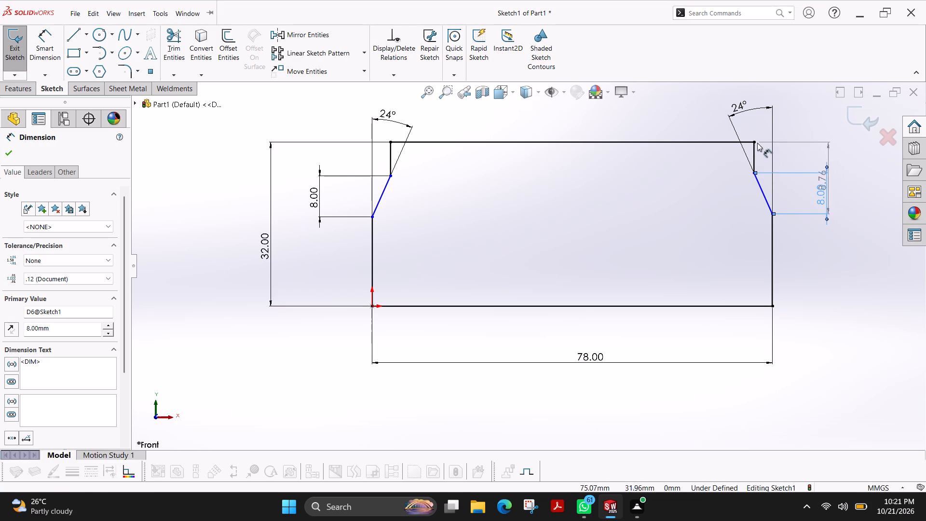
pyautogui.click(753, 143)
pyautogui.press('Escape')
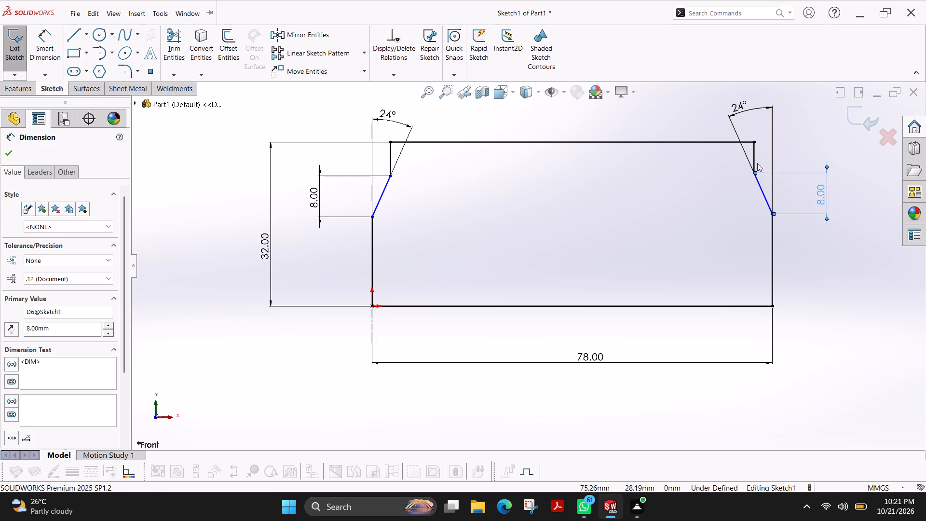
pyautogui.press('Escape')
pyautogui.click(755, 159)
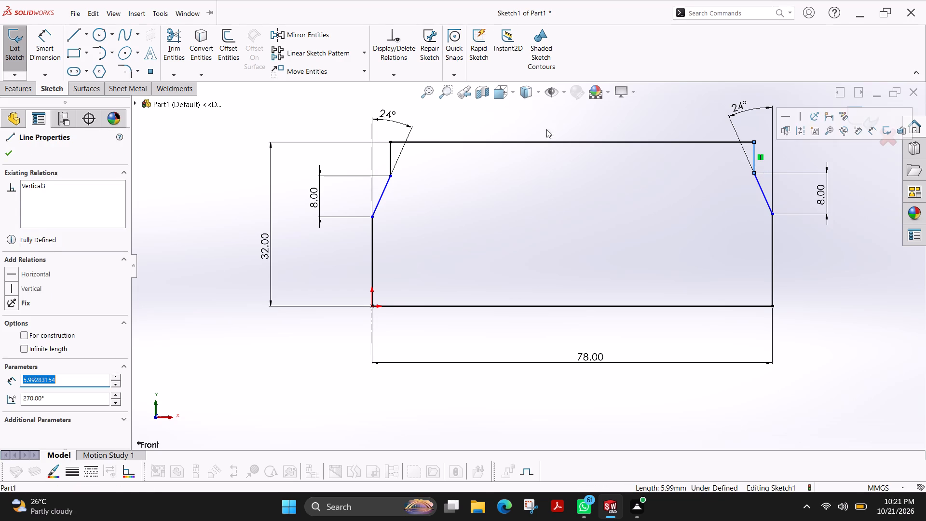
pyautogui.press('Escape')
# Dimension both short upper vertical edges of the profile to 10.67 mm and finish dimensioning.
pyautogui.click(49, 41)
pyautogui.click(752, 162)
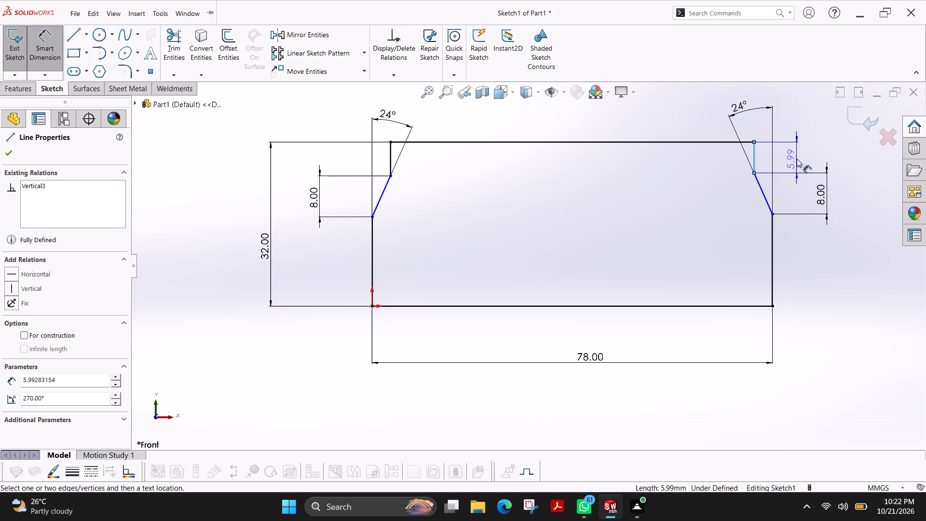
pyautogui.click(797, 159)
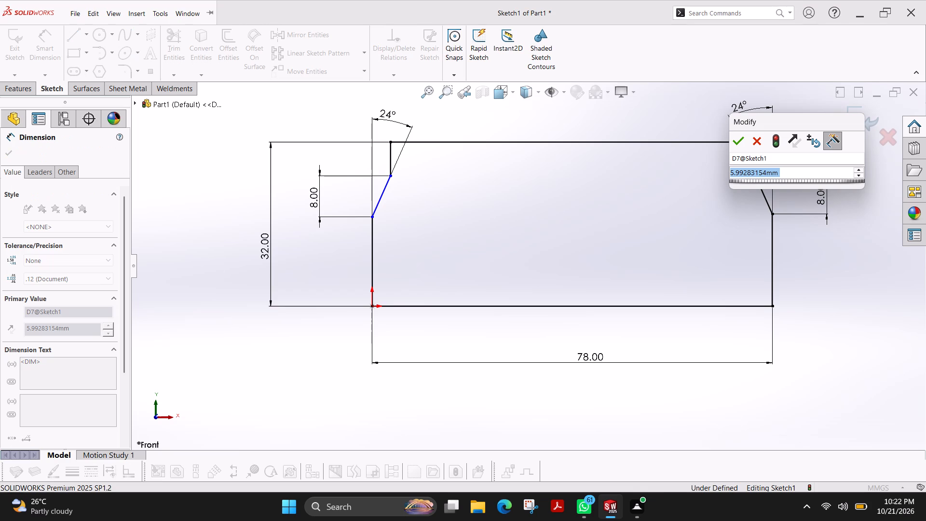
pyautogui.write('10.6')
pyautogui.press('7')
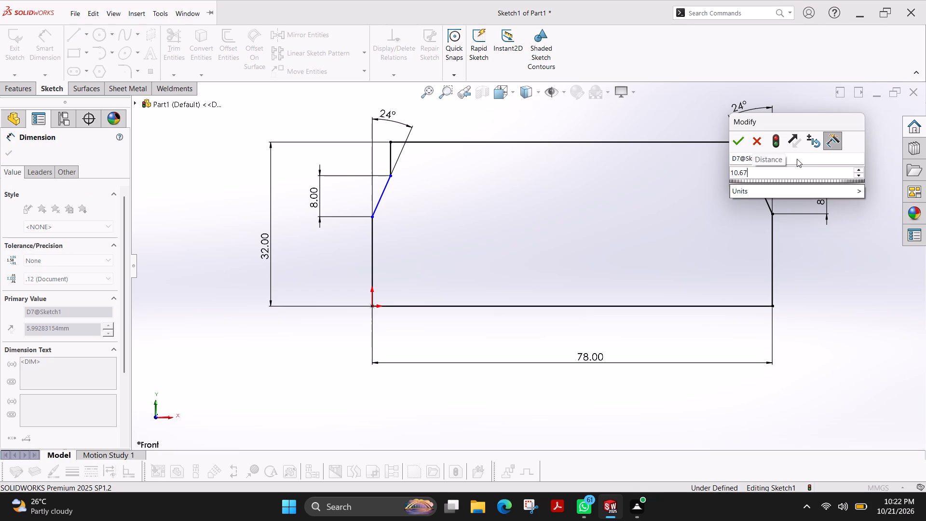
pyautogui.press('Return')
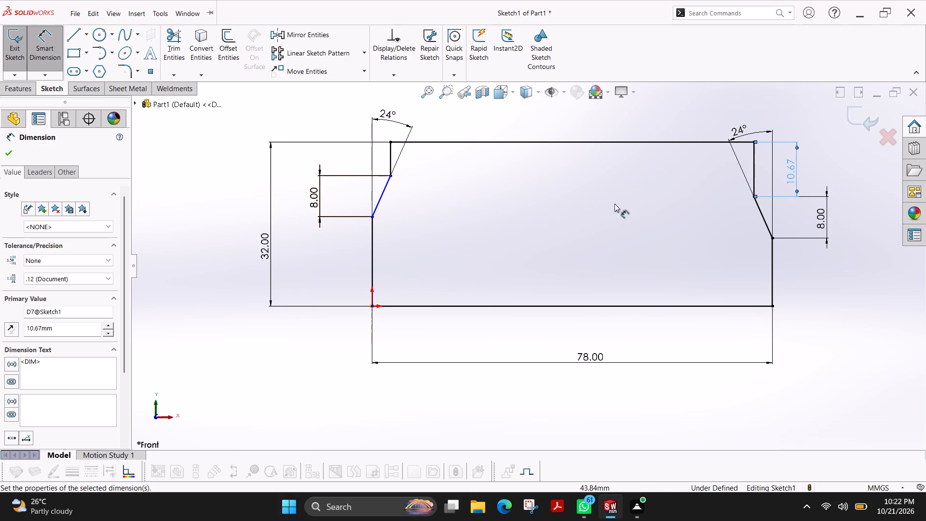
pyautogui.click(390, 160)
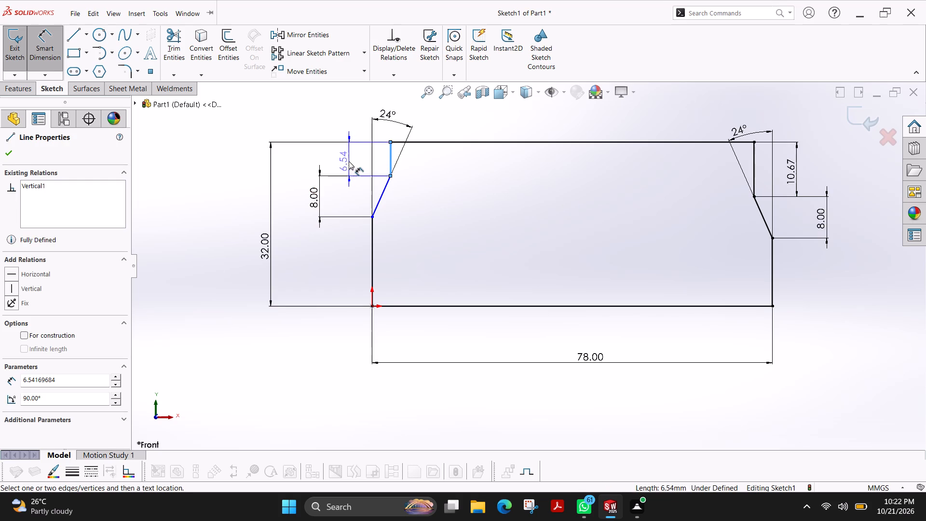
pyautogui.click(347, 161)
pyautogui.write('10.')
pyautogui.write('67')
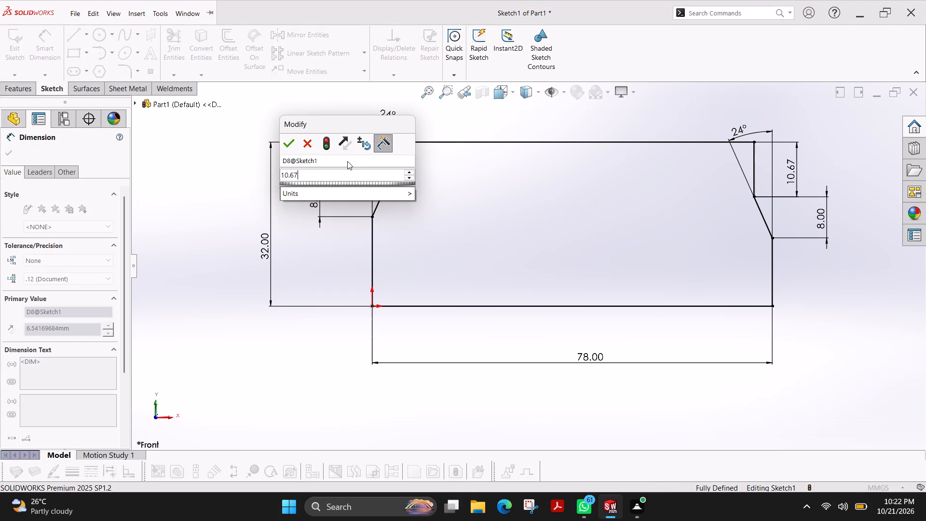
pyautogui.press('Return')
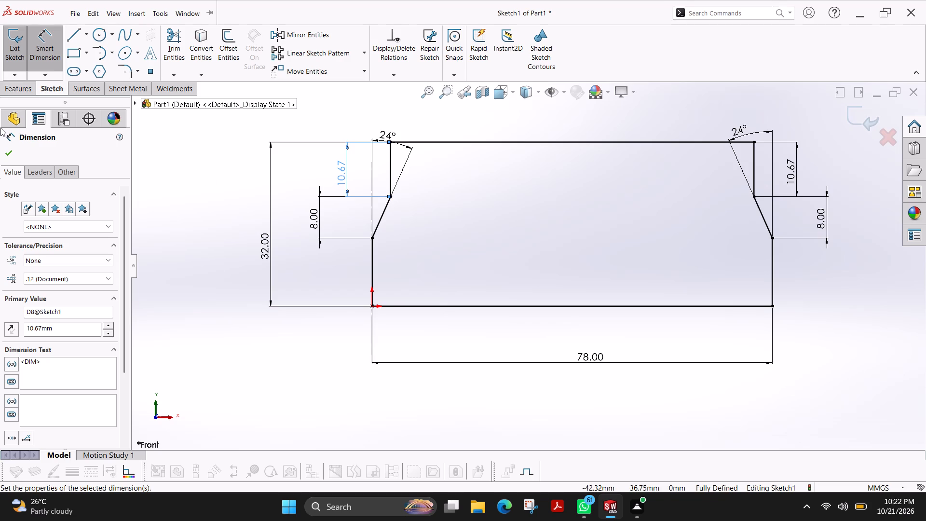
pyautogui.click(4, 154)
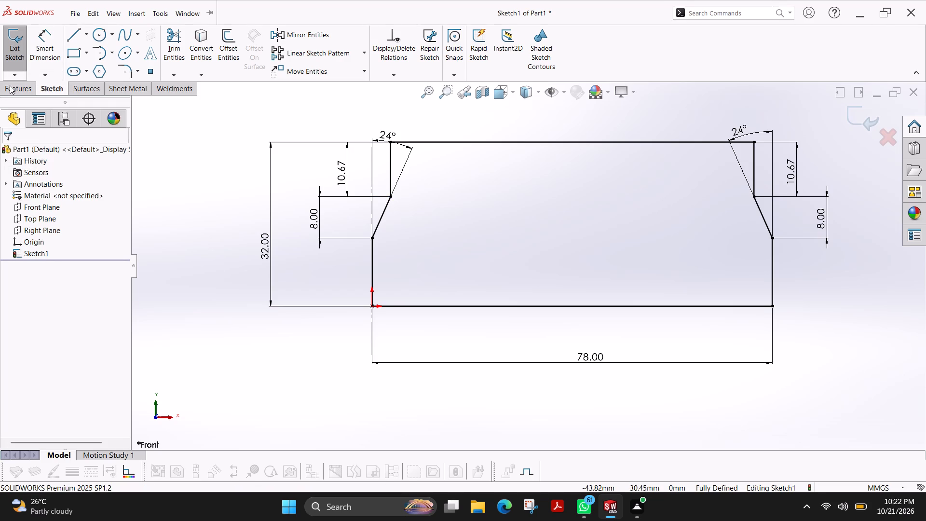
# Extrude the profile as a blind boss 48 mm deep in the reversed direction, behind the Front Plane.
pyautogui.click(11, 85)
pyautogui.click(19, 49)
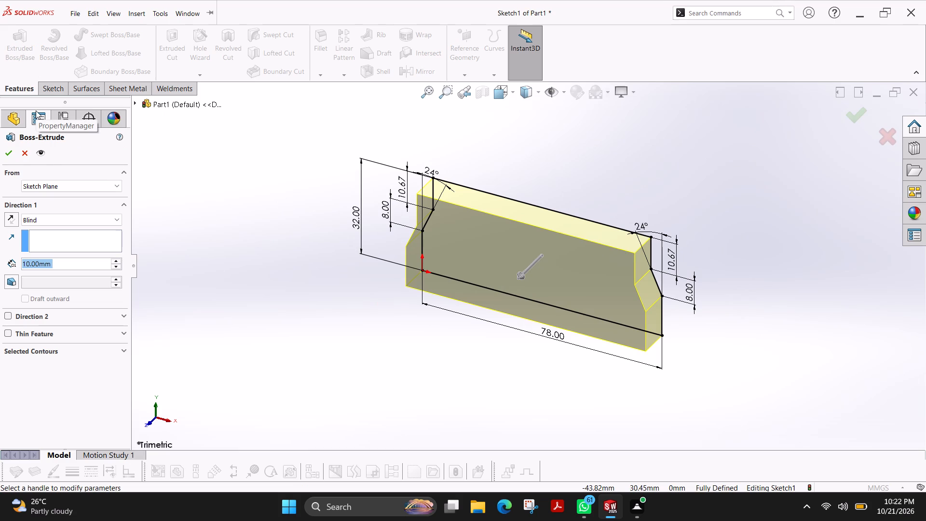
pyautogui.click(15, 219)
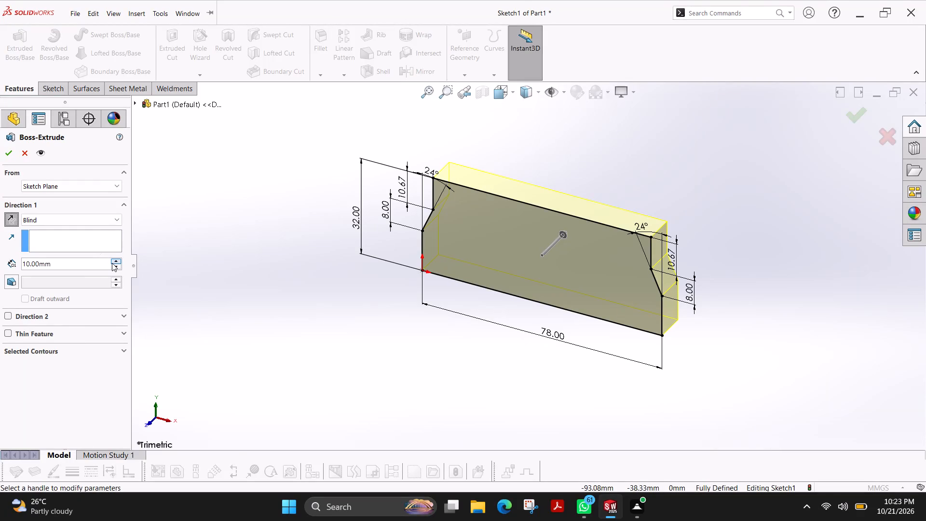
pyautogui.click(112, 263)
pyautogui.doubleClick(89, 264)
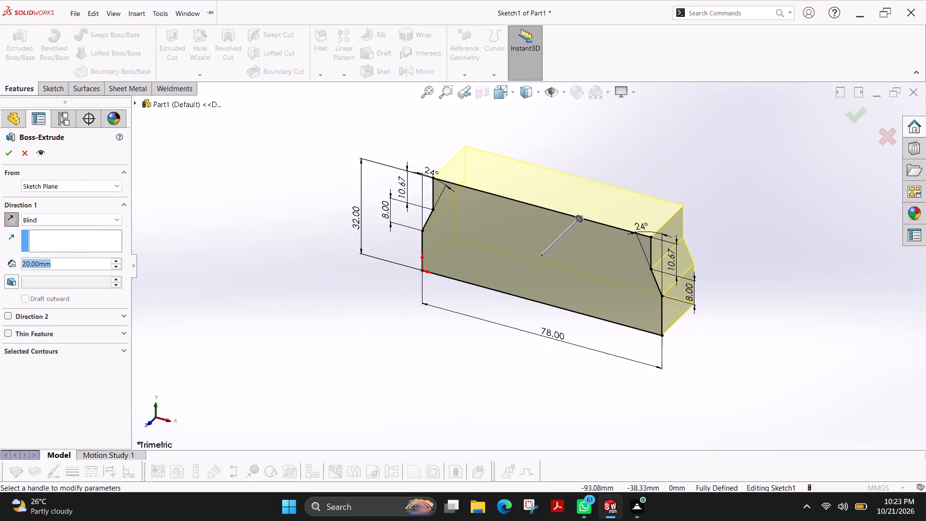
pyautogui.write('48')
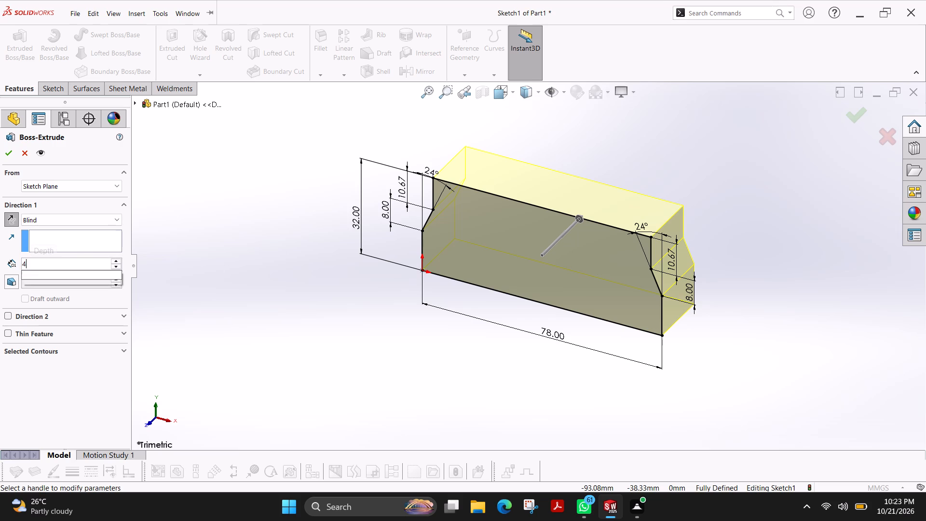
pyautogui.press('Return')
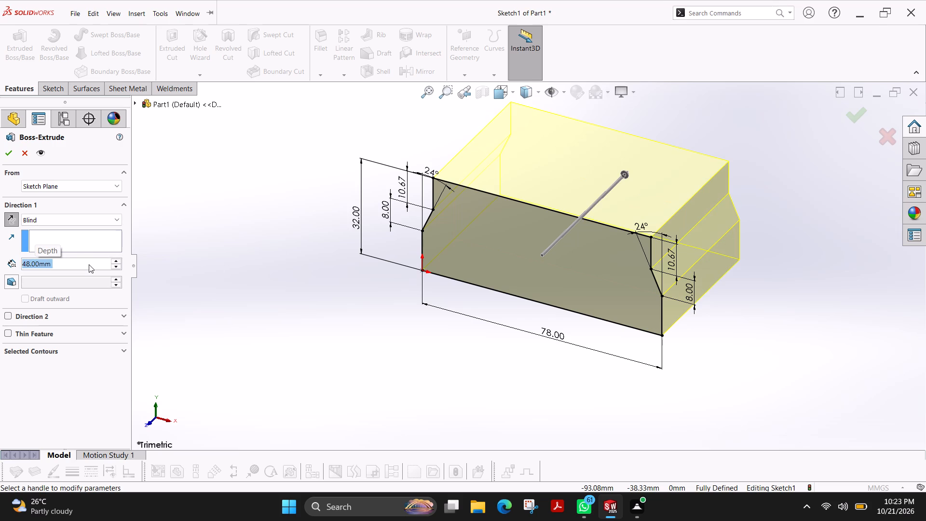
pyautogui.click(7, 148)
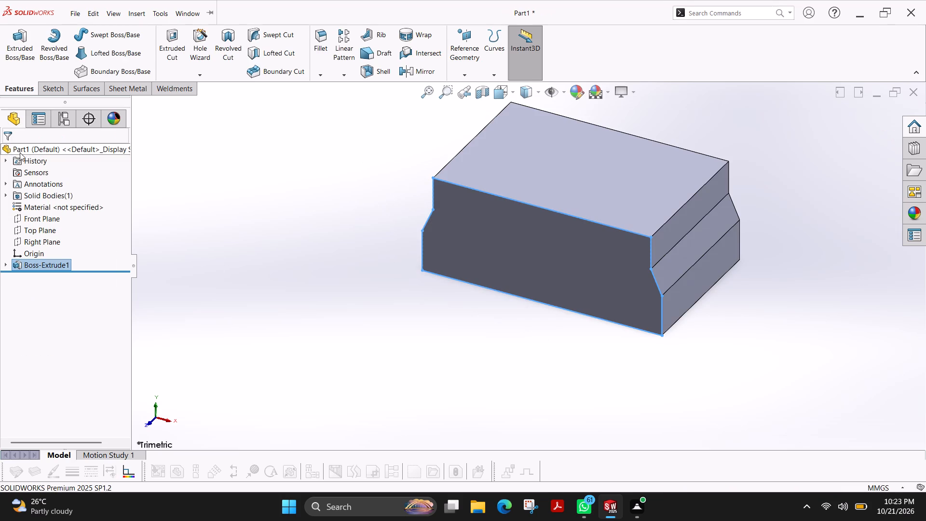
pyautogui.press('Escape')
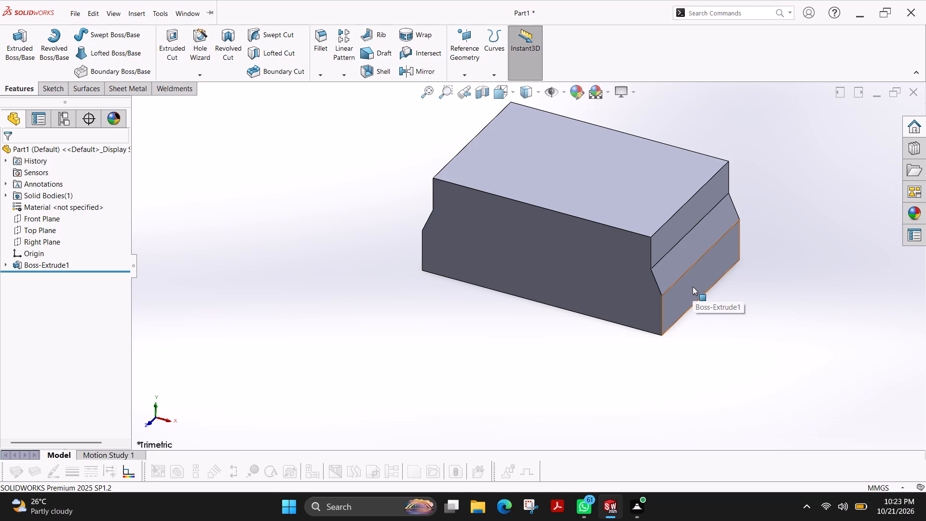
# Start a sketch on the lower vertical side face and draw a vertical line about 5.2 mm long down its front edge to the origin.
pyautogui.click(693, 287)
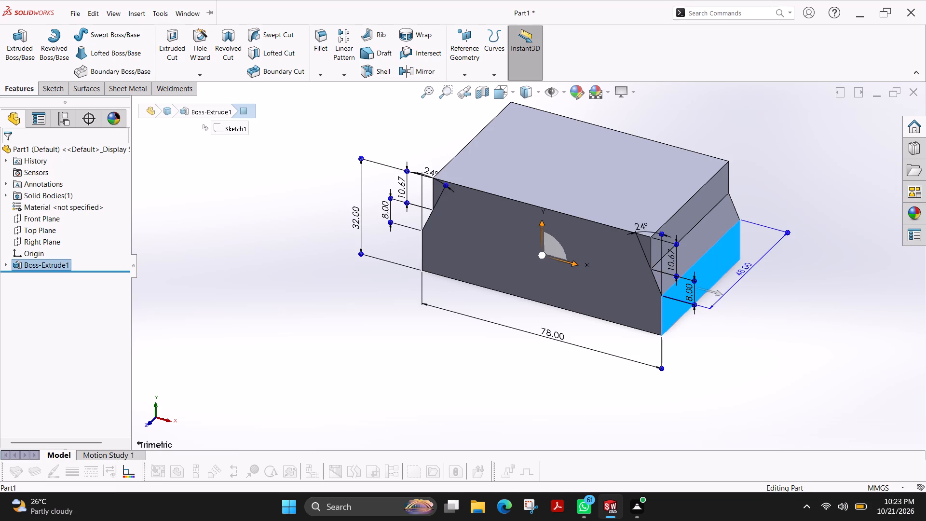
pyautogui.click(48, 87)
pyautogui.click(18, 40)
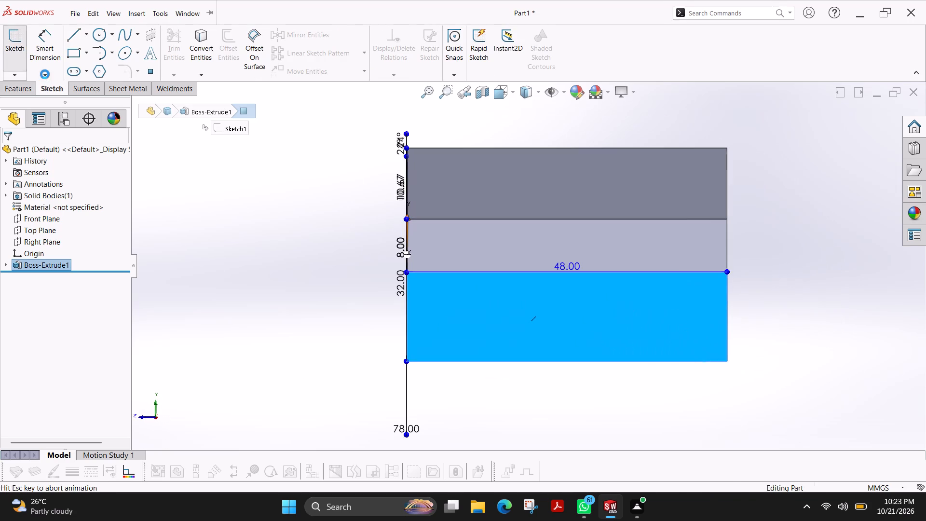
pyautogui.press('Escape')
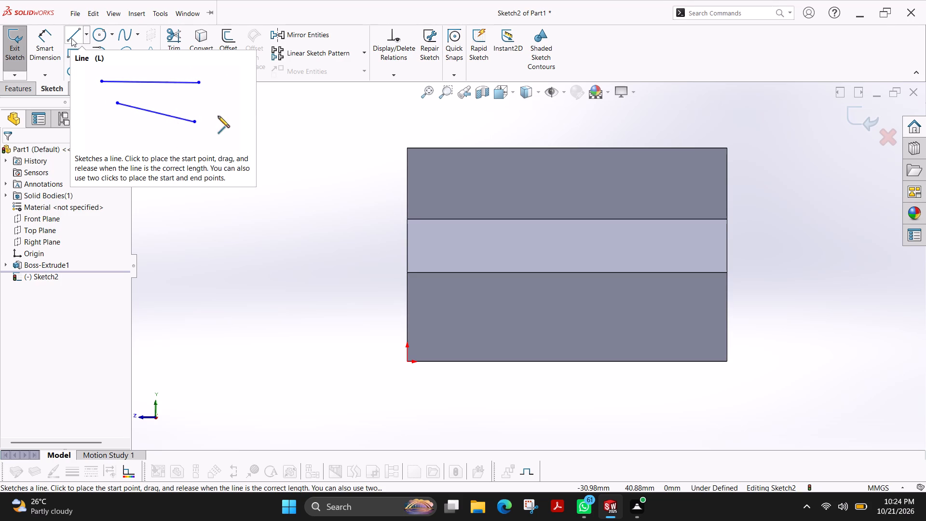
pyautogui.click(71, 38)
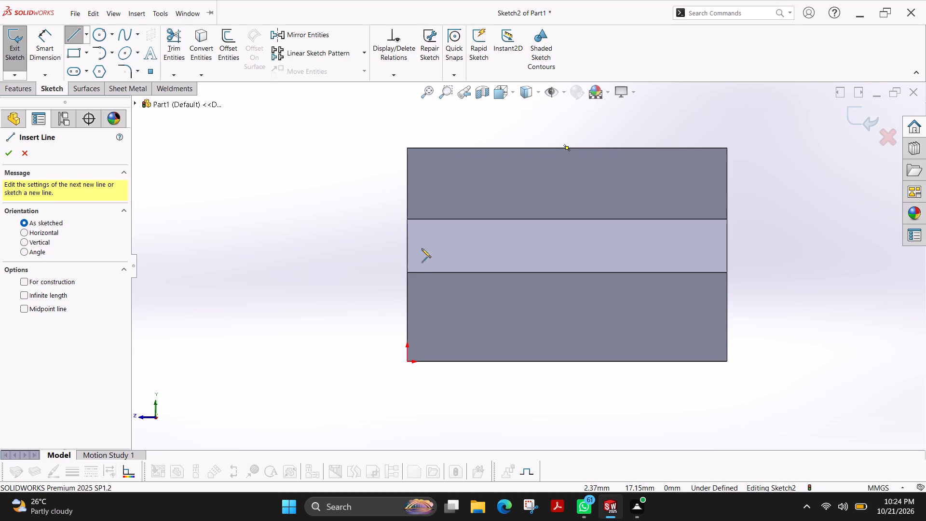
pyautogui.click(408, 327)
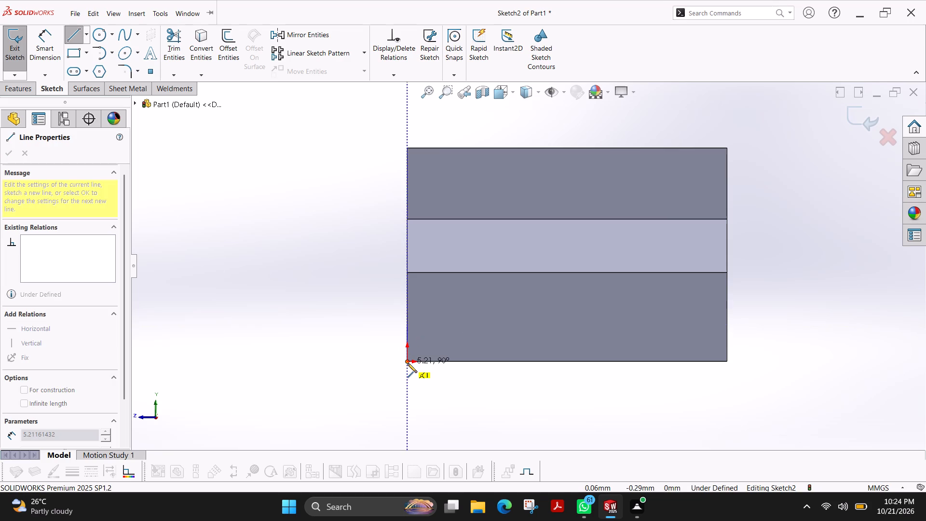
pyautogui.click(407, 362)
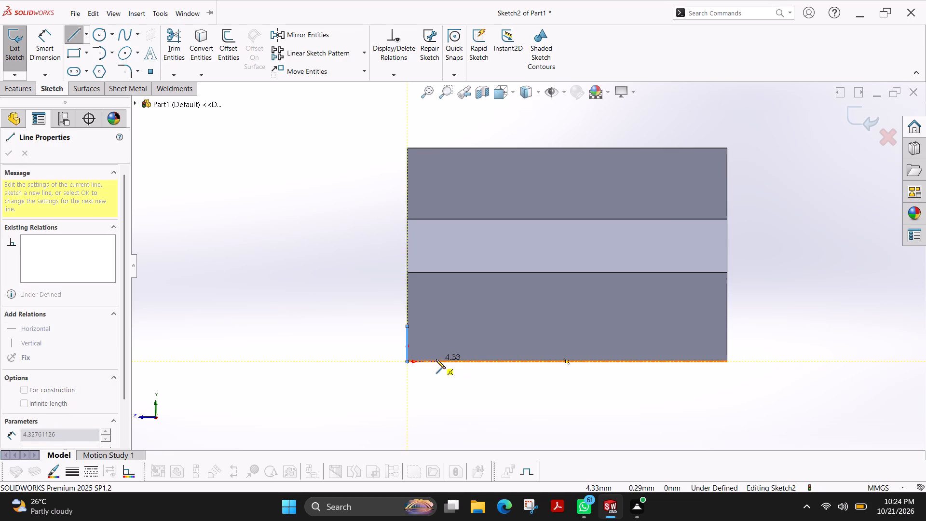
pyautogui.press('Escape')
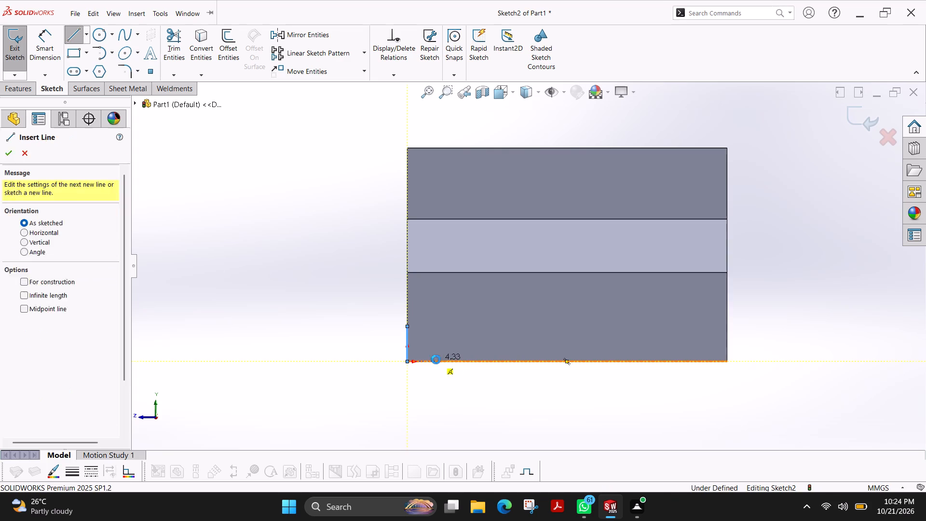
# From the short line's upper end, sketch a slanted line about 2.9 mm long inward, continued by a vertical line up to the block's top edge.
pyautogui.click(71, 39)
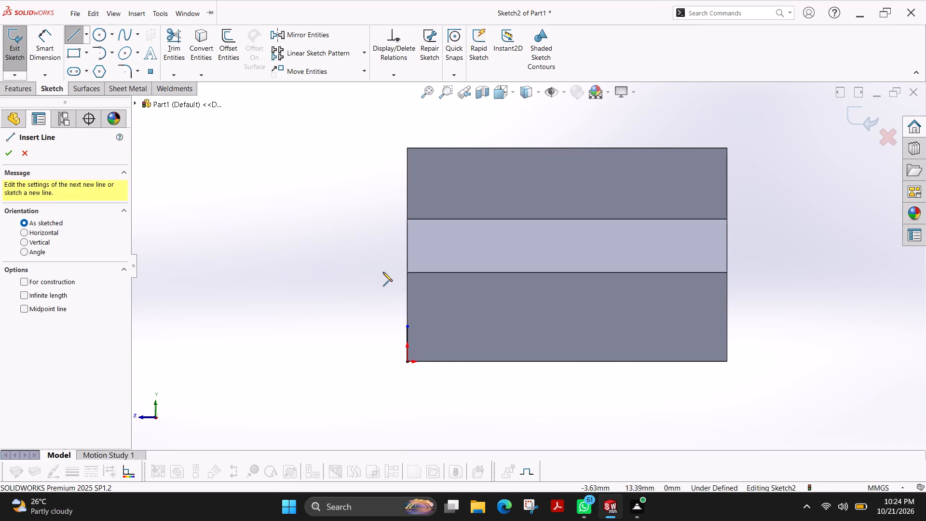
pyautogui.click(408, 328)
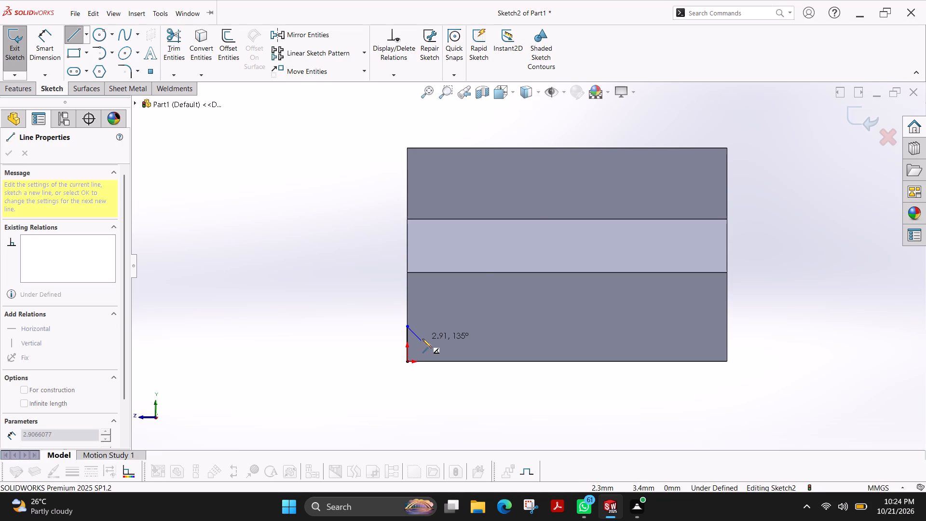
pyautogui.click(422, 339)
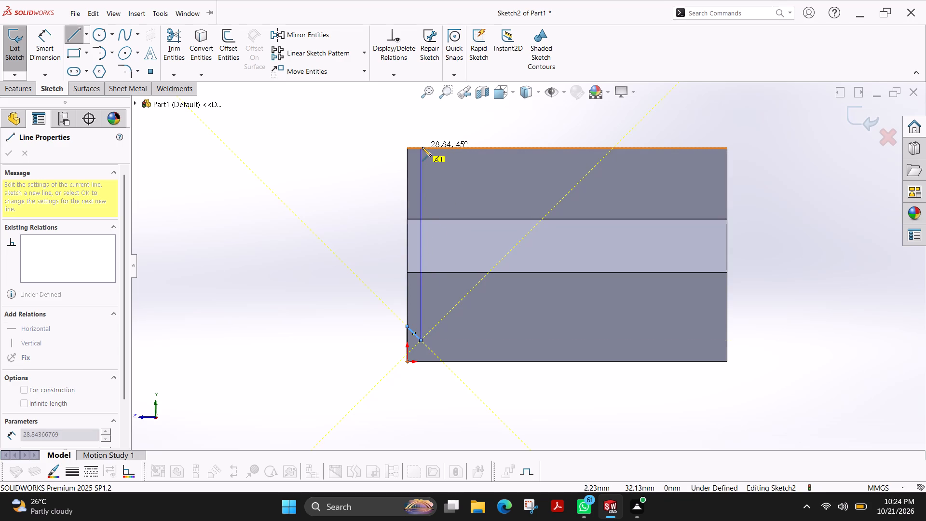
pyautogui.click(421, 147)
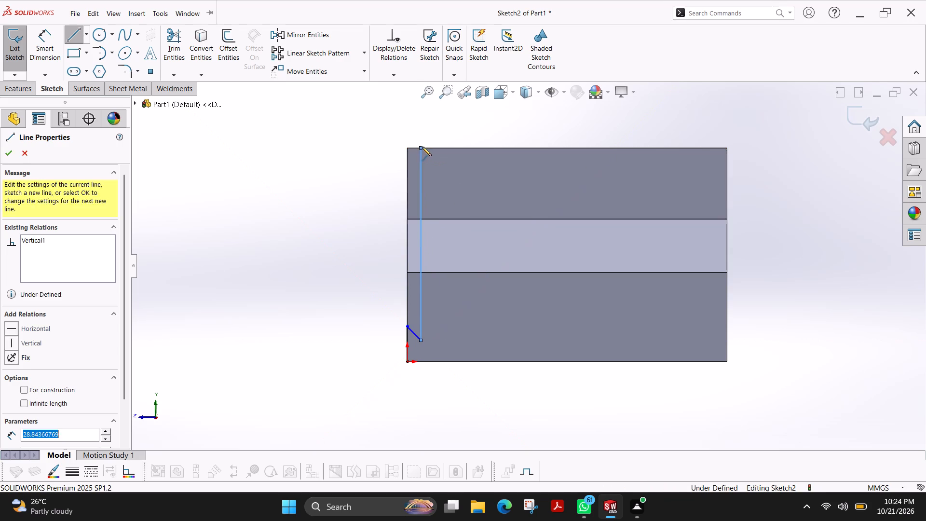
pyautogui.press('Escape')
# Dimension the angle between the long vertical line and the short slanted line to 60°.
pyautogui.scroll(-1, 421, 171)
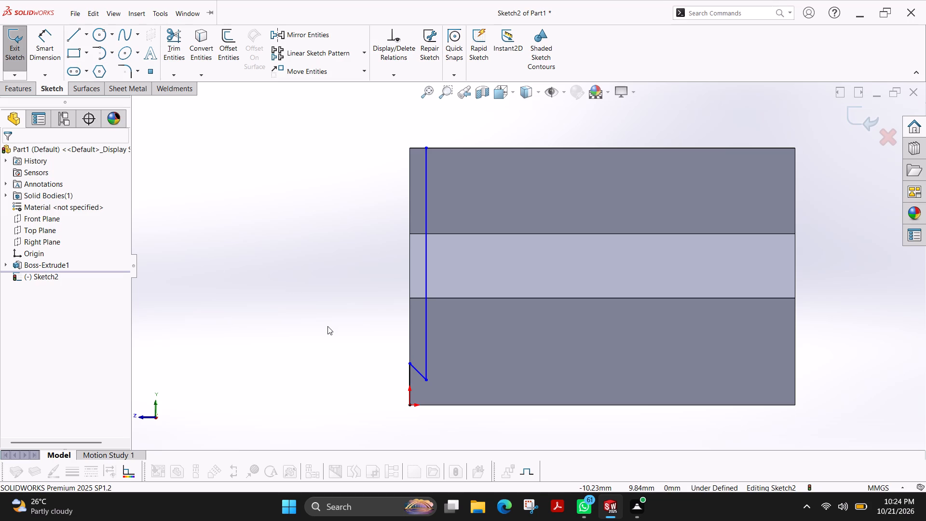
pyautogui.click(46, 45)
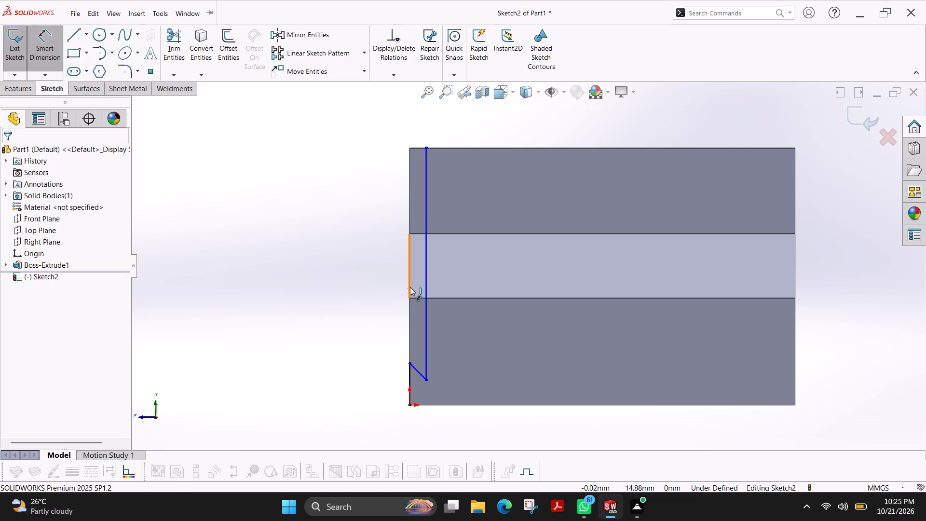
pyautogui.click(425, 314)
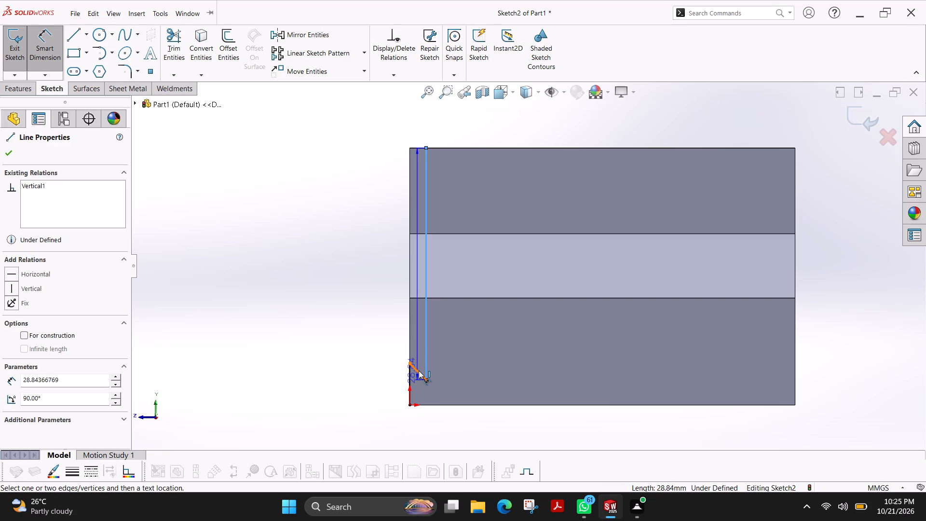
pyautogui.click(417, 370)
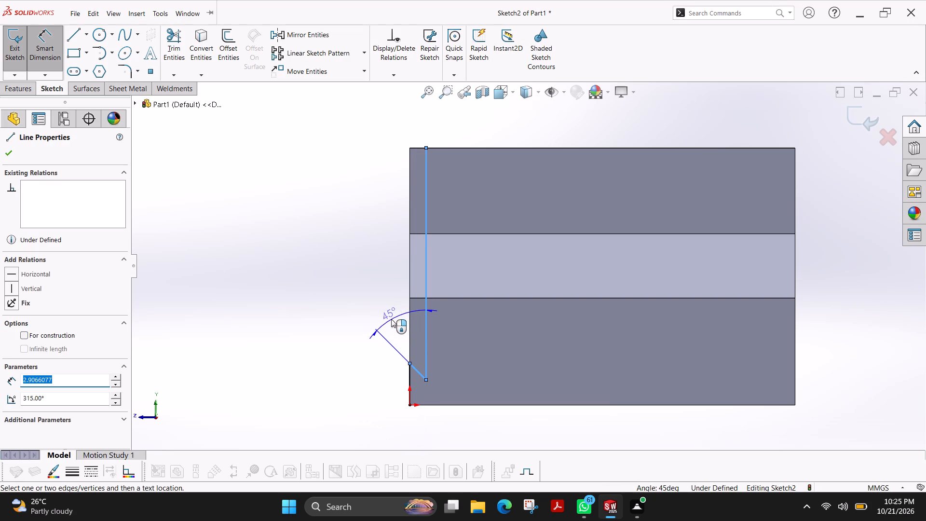
pyautogui.click(391, 319)
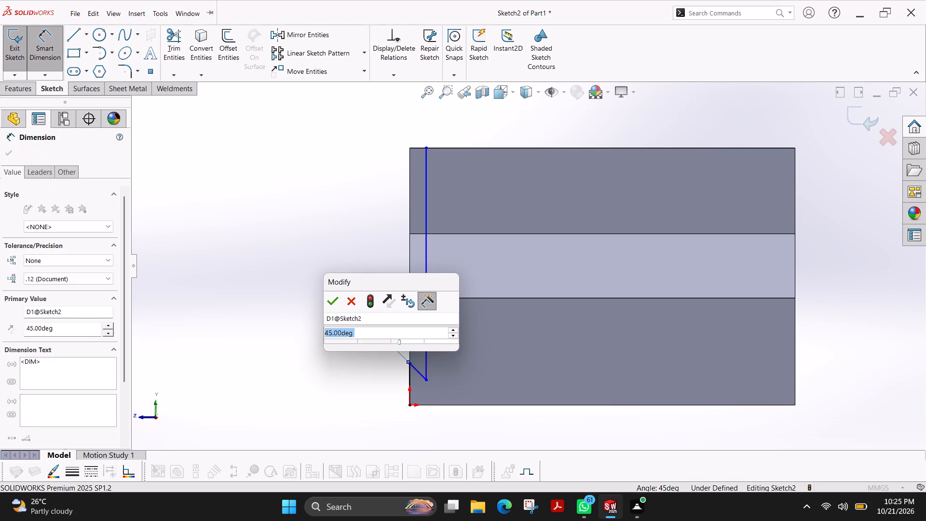
pyautogui.write('60')
pyautogui.press('Return')
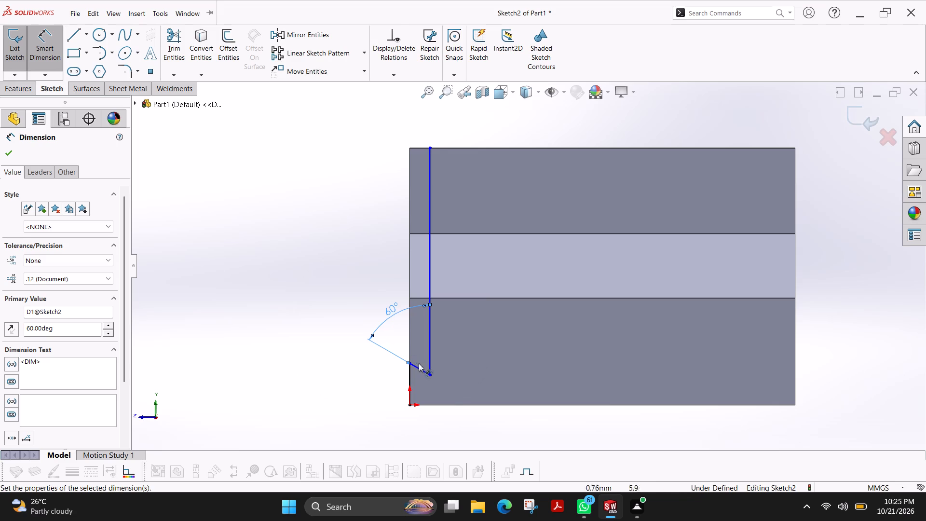
# Dimension the horizontal distance between the short front-edge line and the long vertical line to 6 mm.
pyautogui.click(408, 378)
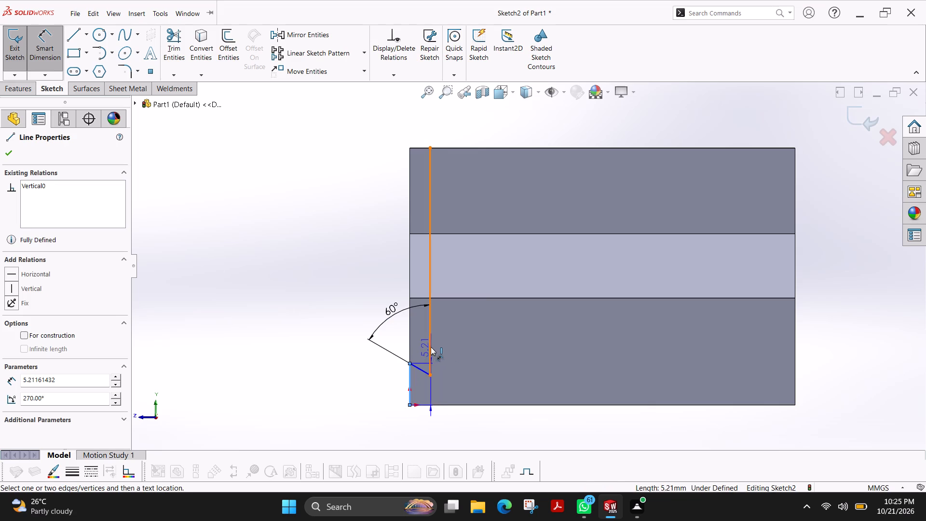
pyautogui.click(431, 347)
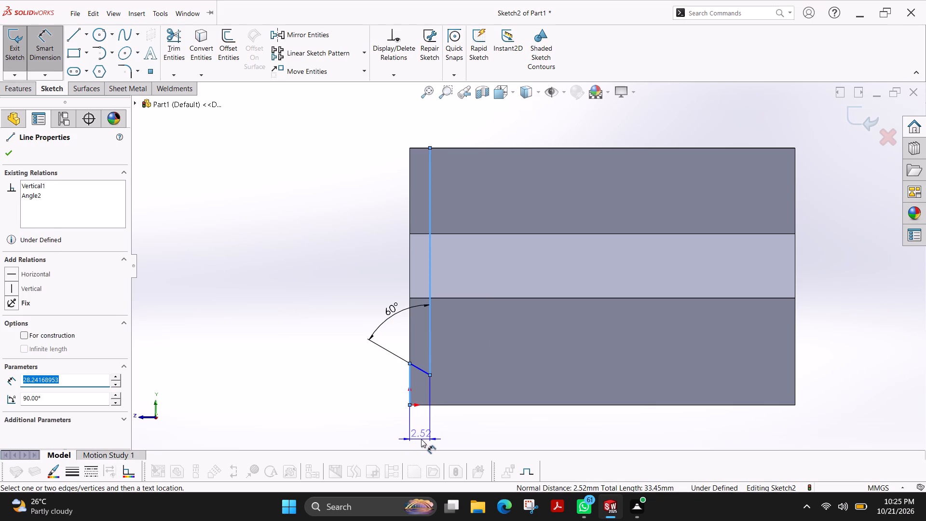
pyautogui.click(381, 441)
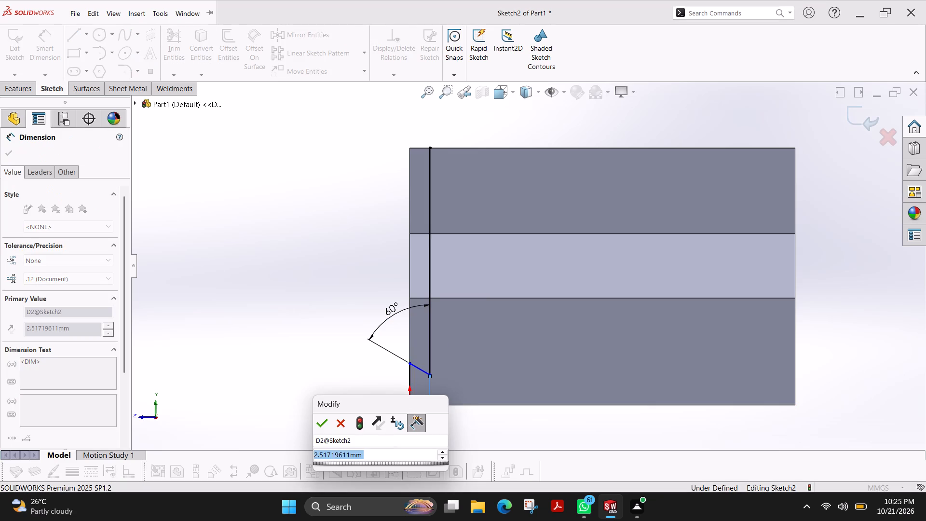
pyautogui.press('6')
pyautogui.press('Return')
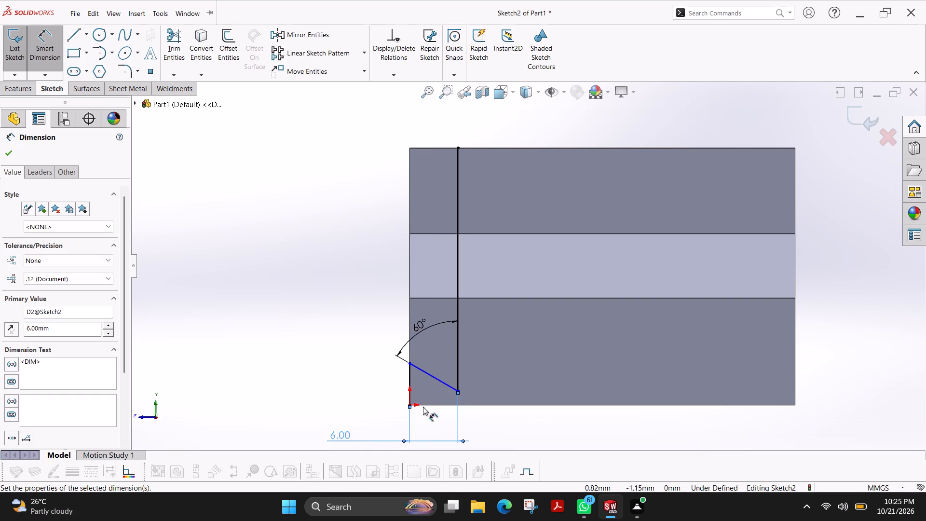
# Dimension the short vertical line on the front edge to 8 mm and finish dimensioning.
pyautogui.click(408, 382)
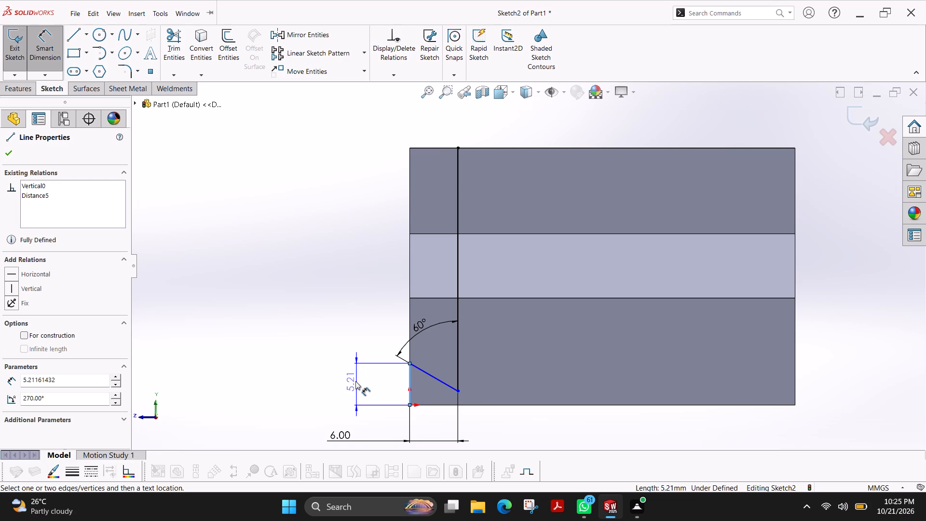
pyautogui.click(355, 381)
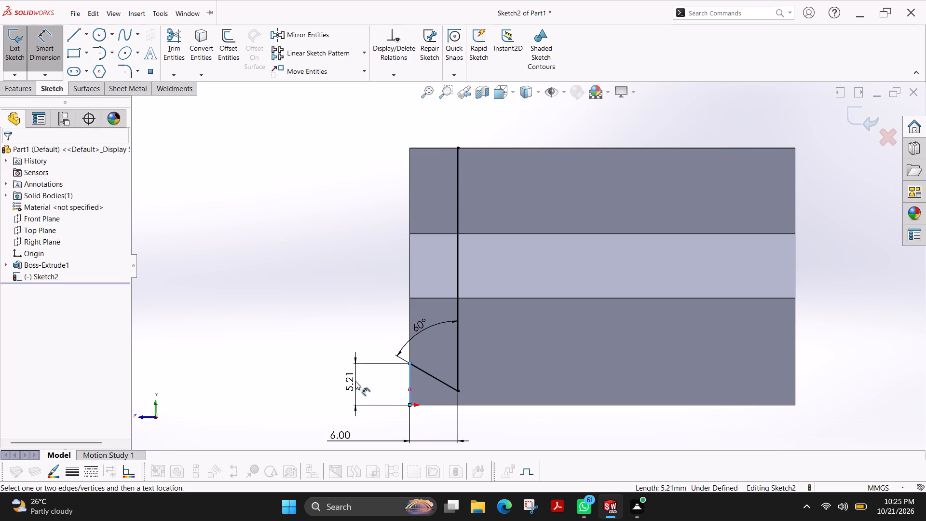
pyautogui.press('8')
pyautogui.press('Return')
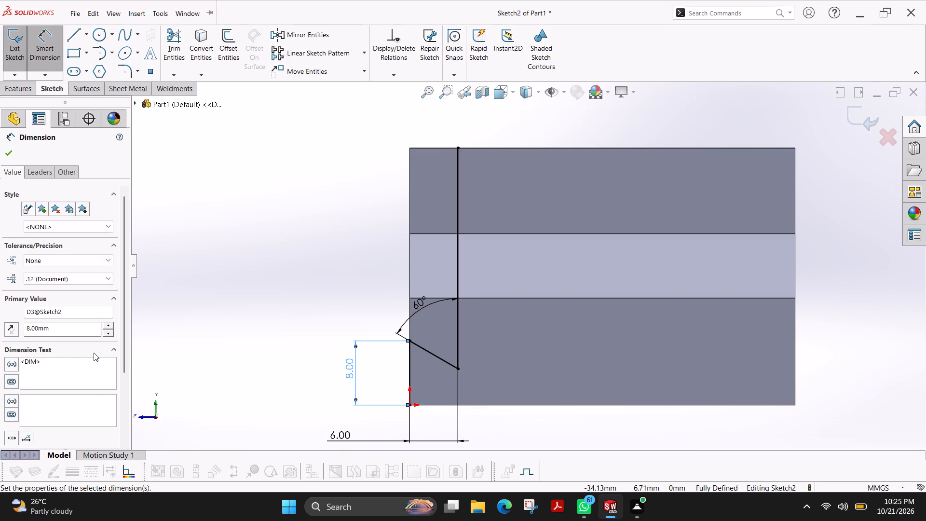
pyautogui.click(5, 157)
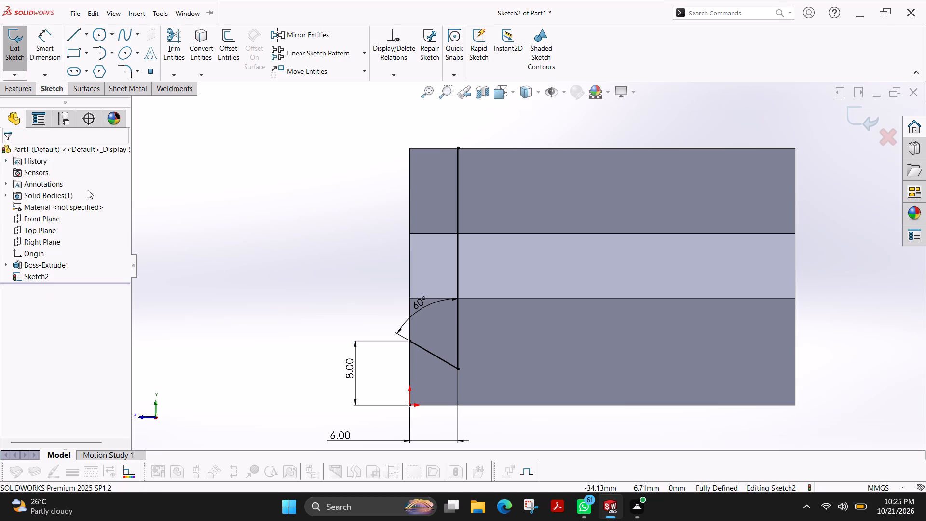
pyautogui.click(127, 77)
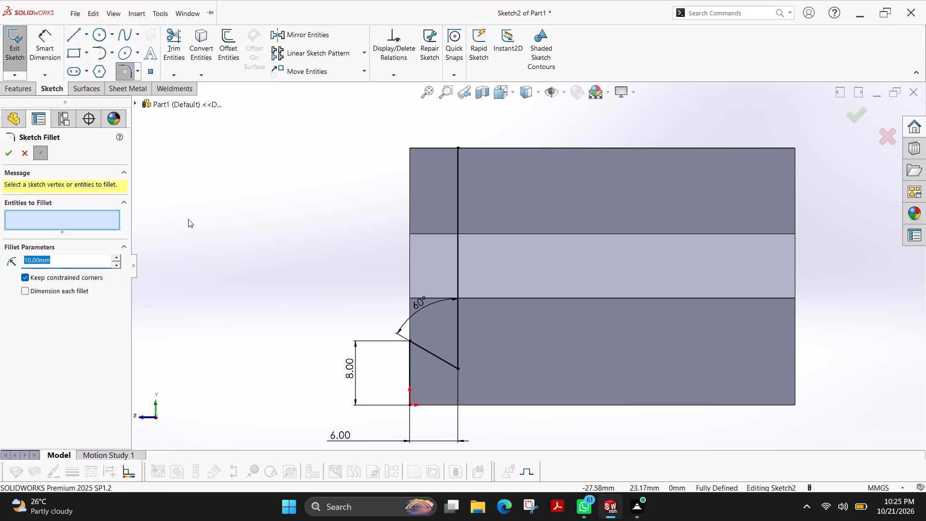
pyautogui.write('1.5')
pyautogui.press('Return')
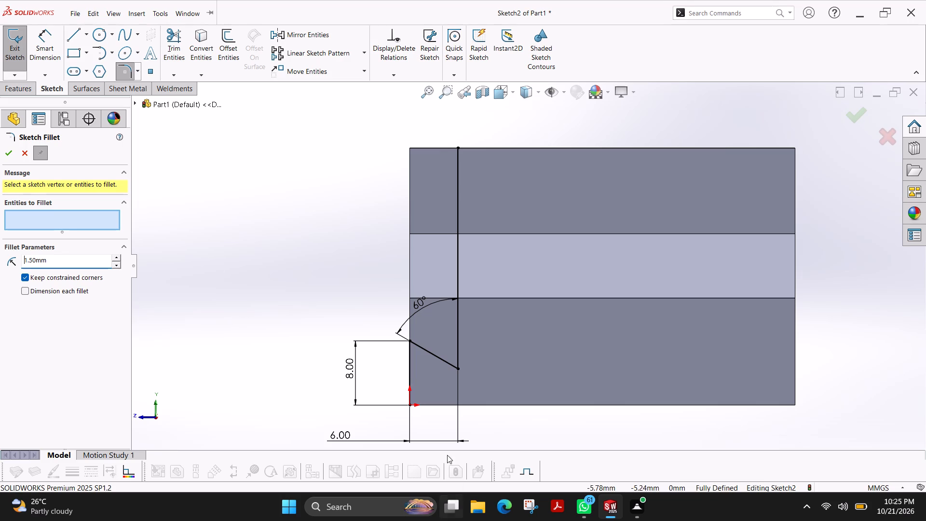
# Sketch lines from the origin around the block's 48 × 32 mm side outline, ending at the slanted line's upper end on the front edge.
pyautogui.click(77, 34)
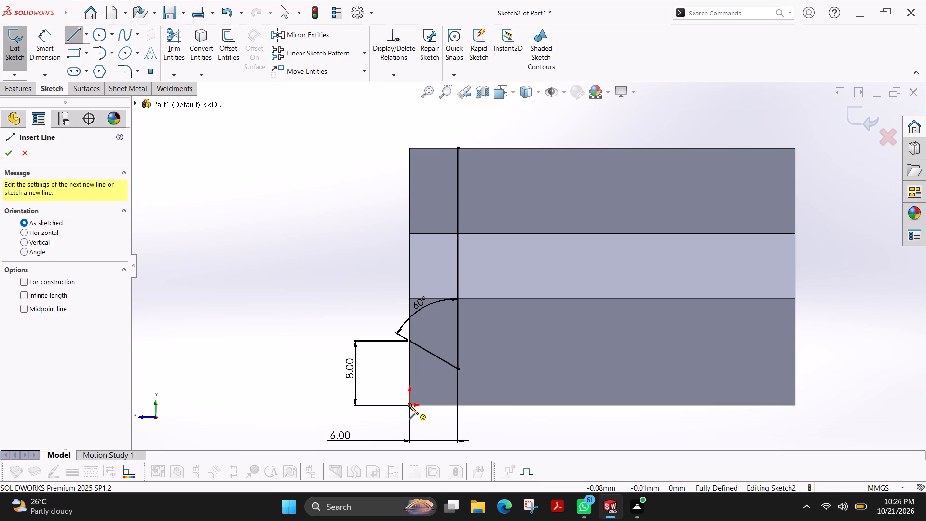
pyautogui.click(409, 405)
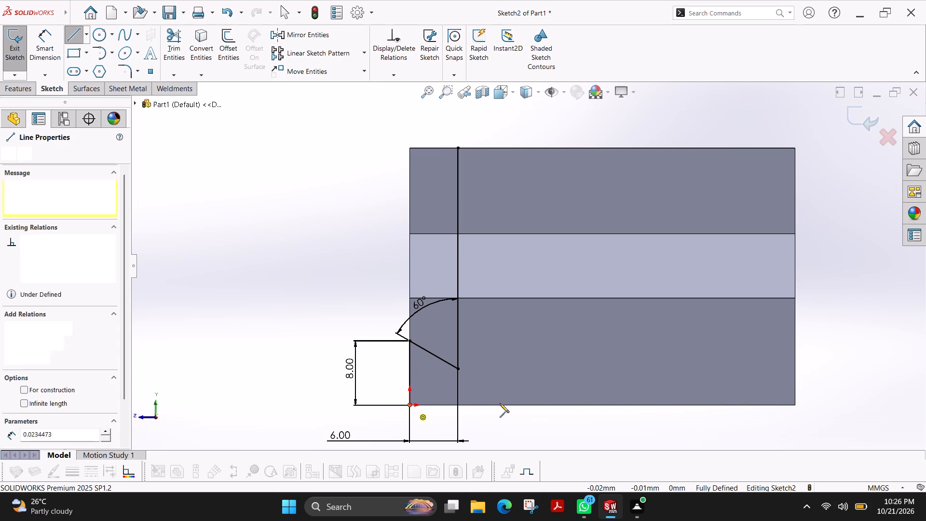
pyautogui.click(794, 407)
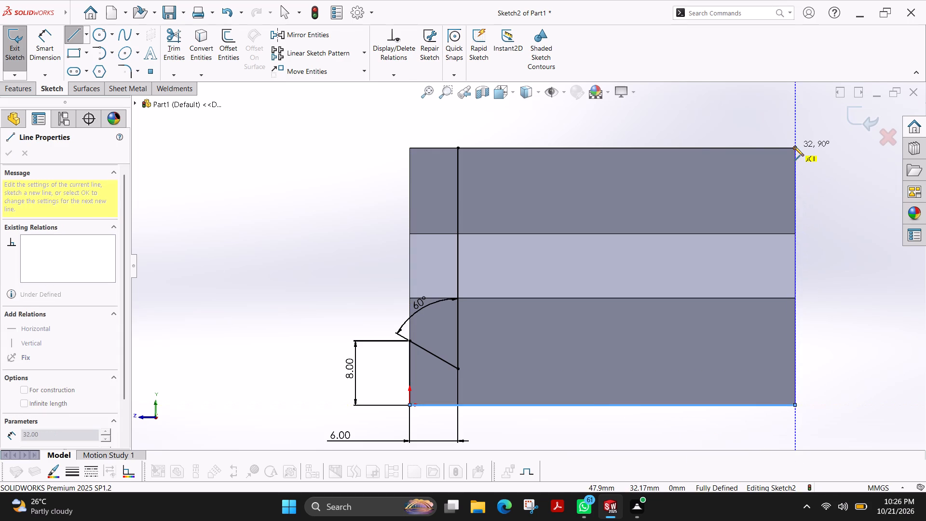
pyautogui.click(794, 147)
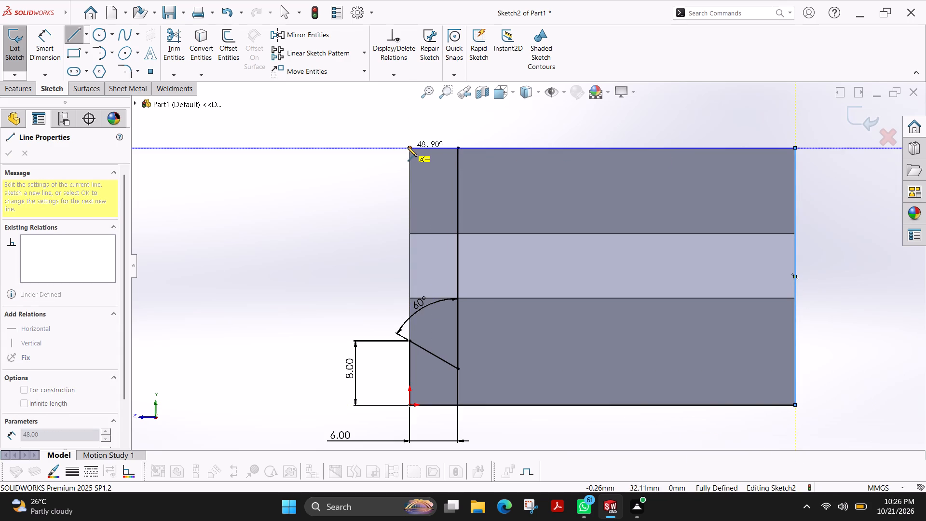
pyautogui.click(410, 147)
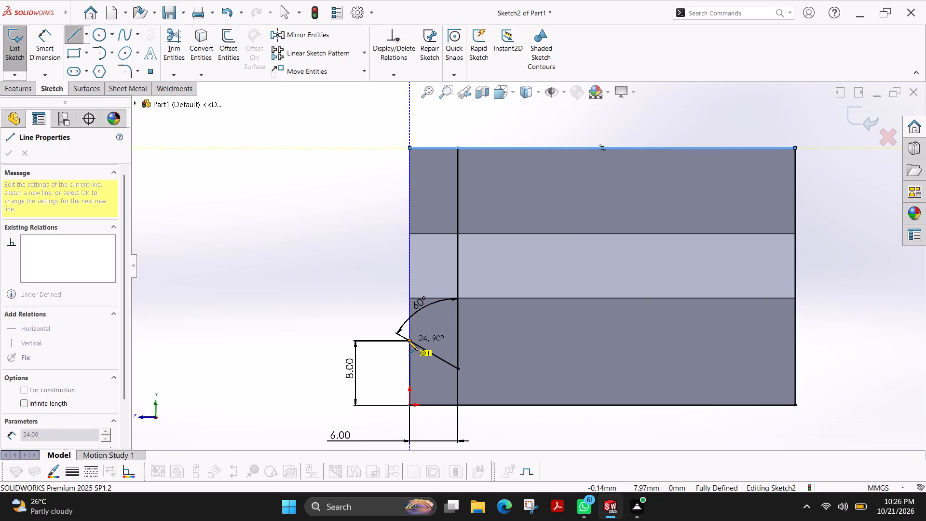
pyautogui.click(408, 341)
pyautogui.press('Escape')
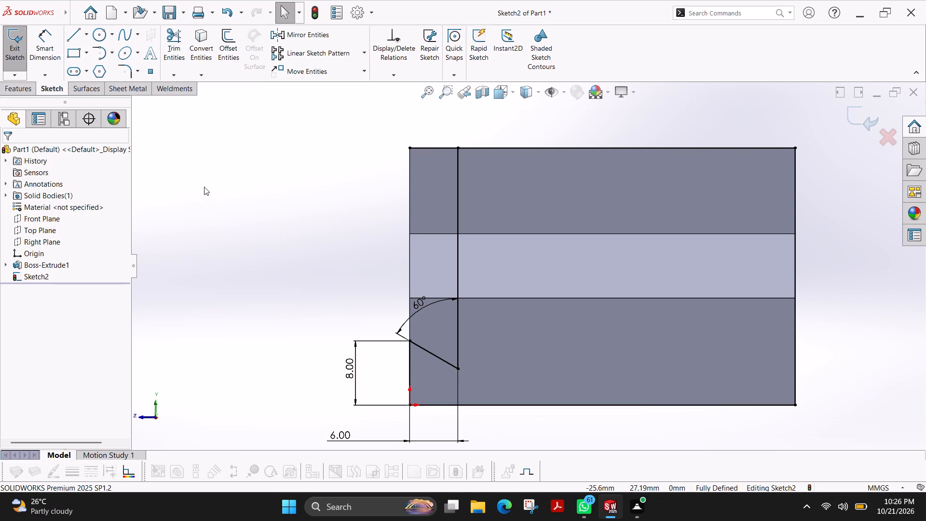
pyautogui.scroll(-3, 463, 384)
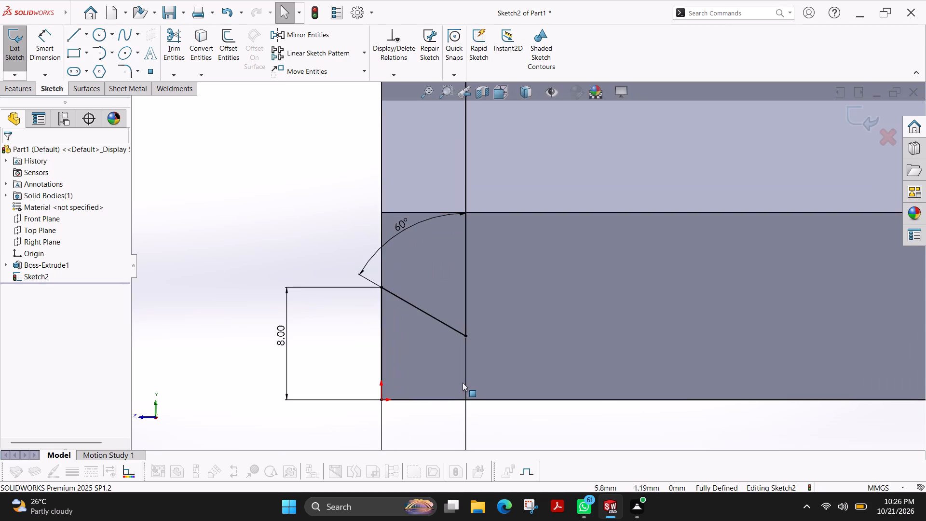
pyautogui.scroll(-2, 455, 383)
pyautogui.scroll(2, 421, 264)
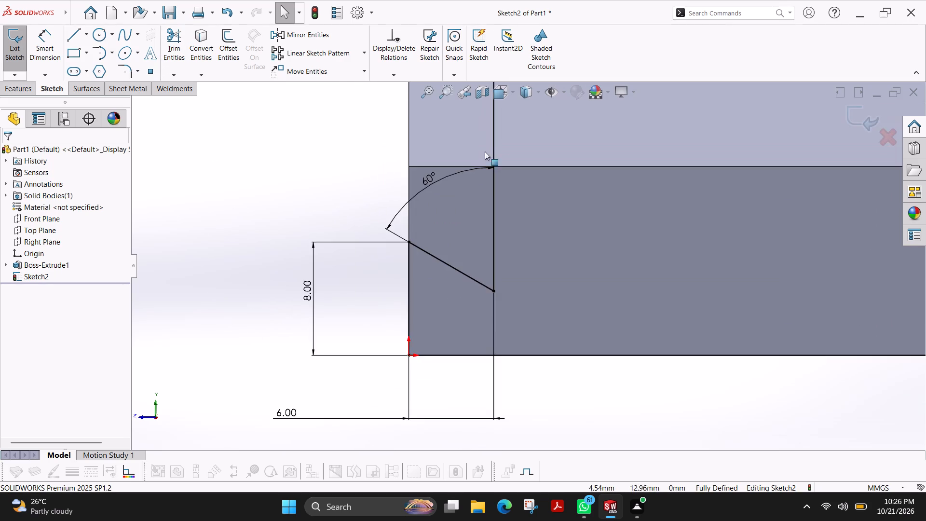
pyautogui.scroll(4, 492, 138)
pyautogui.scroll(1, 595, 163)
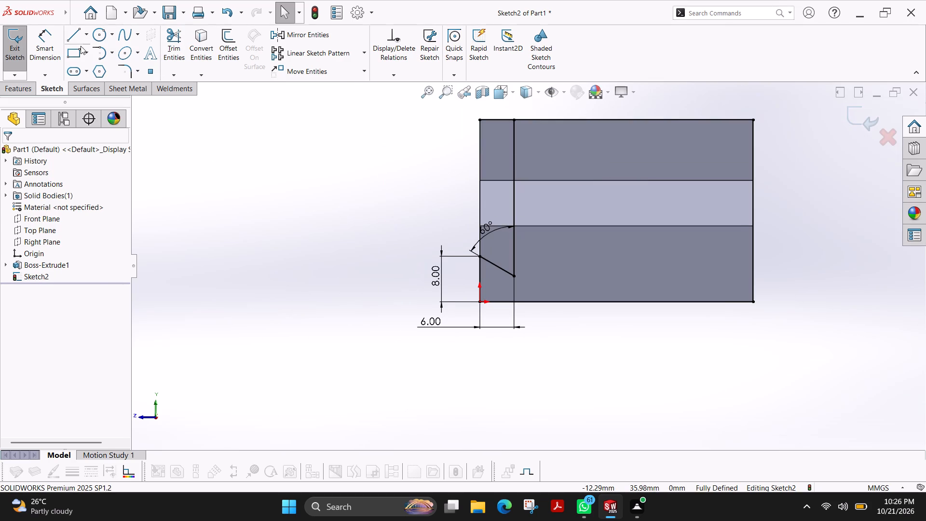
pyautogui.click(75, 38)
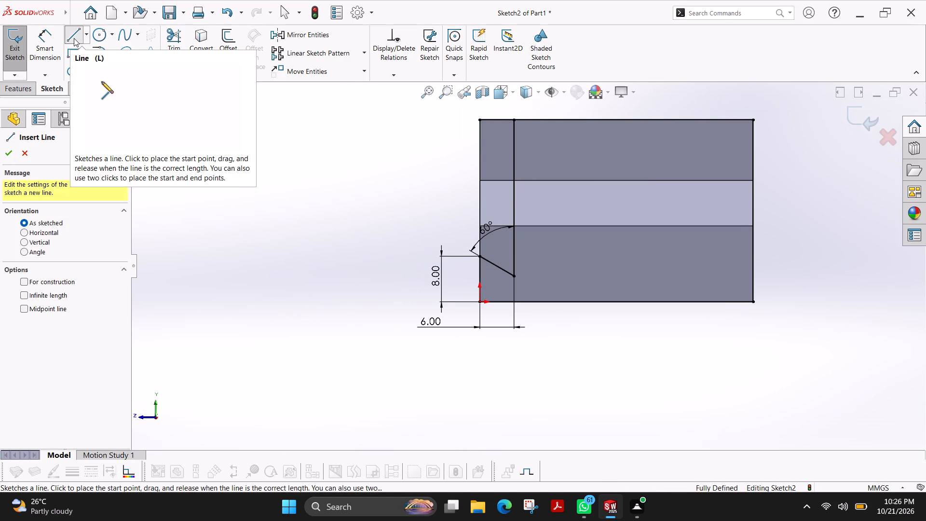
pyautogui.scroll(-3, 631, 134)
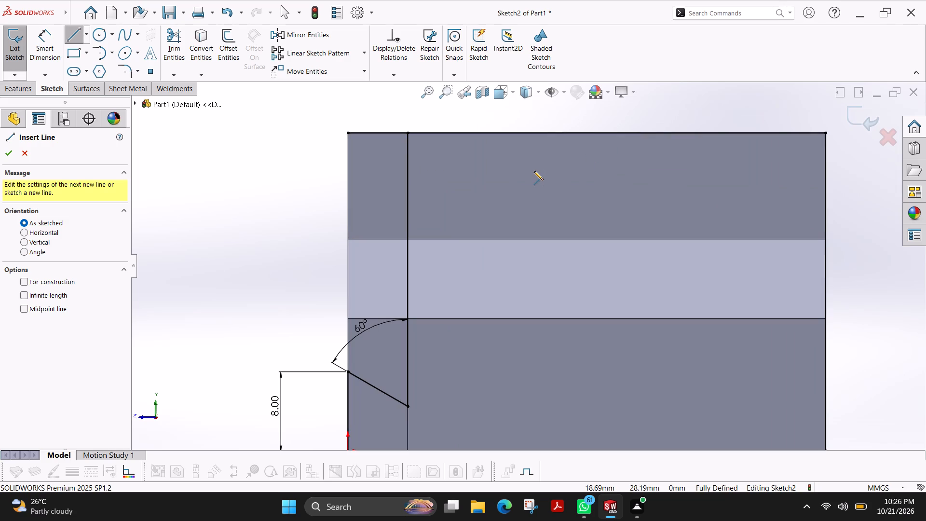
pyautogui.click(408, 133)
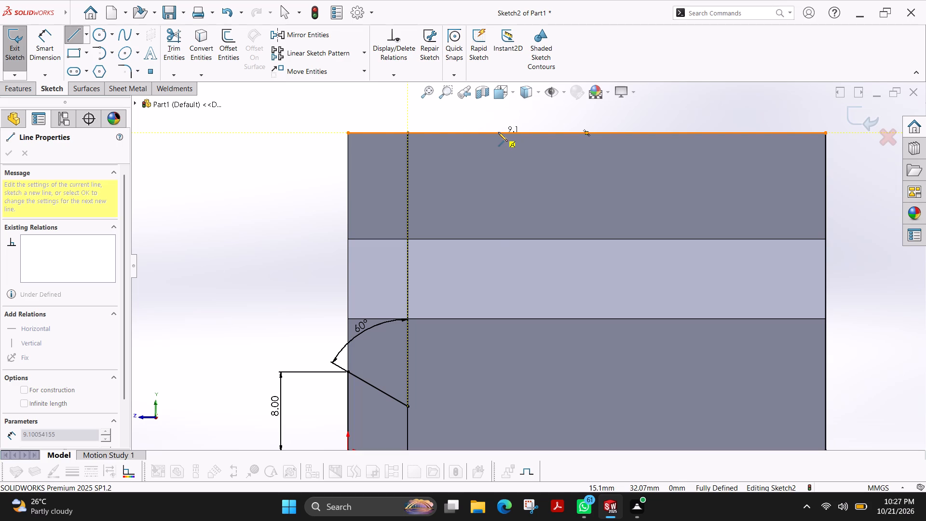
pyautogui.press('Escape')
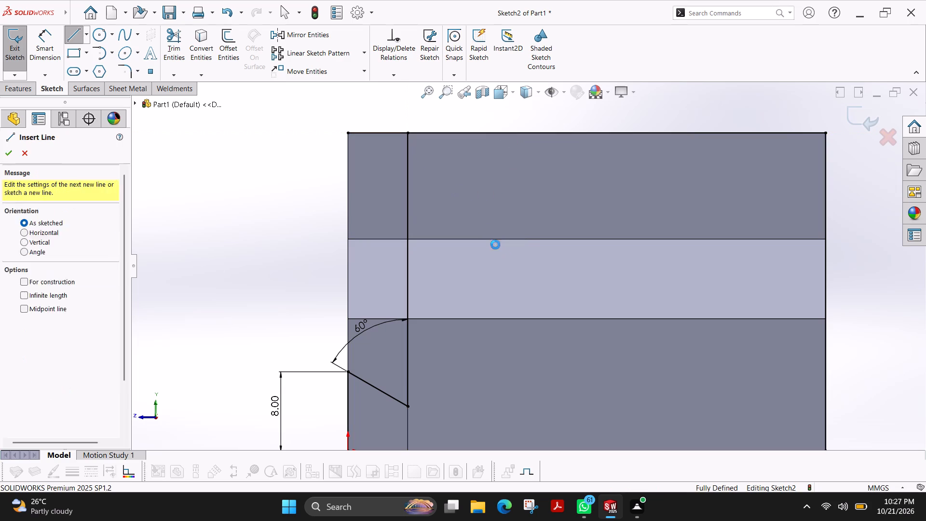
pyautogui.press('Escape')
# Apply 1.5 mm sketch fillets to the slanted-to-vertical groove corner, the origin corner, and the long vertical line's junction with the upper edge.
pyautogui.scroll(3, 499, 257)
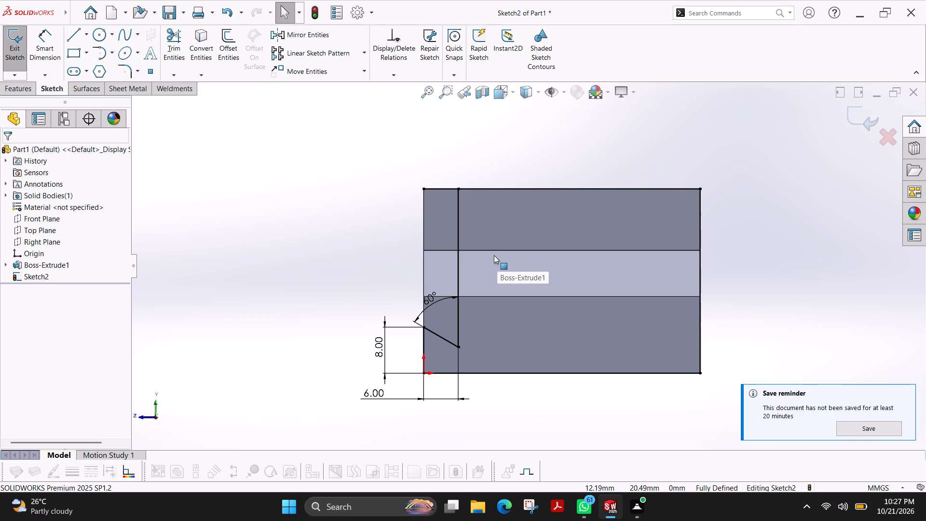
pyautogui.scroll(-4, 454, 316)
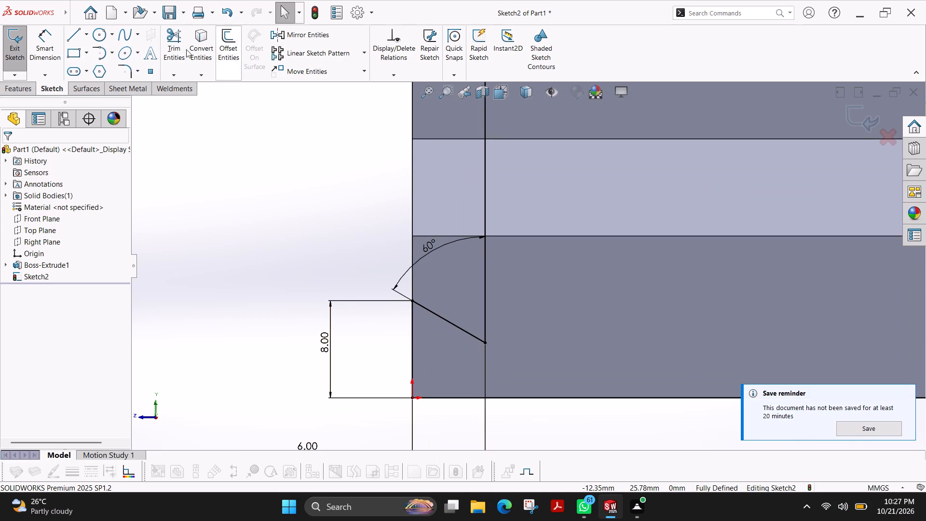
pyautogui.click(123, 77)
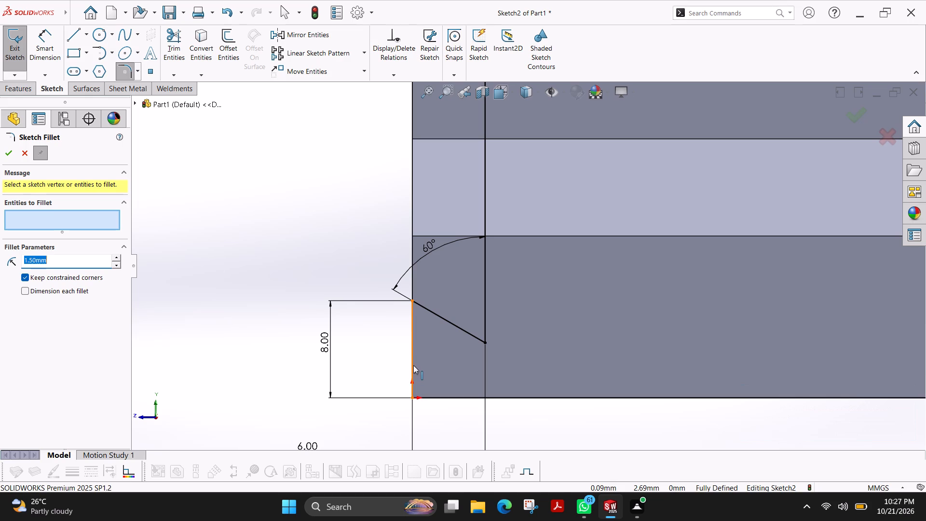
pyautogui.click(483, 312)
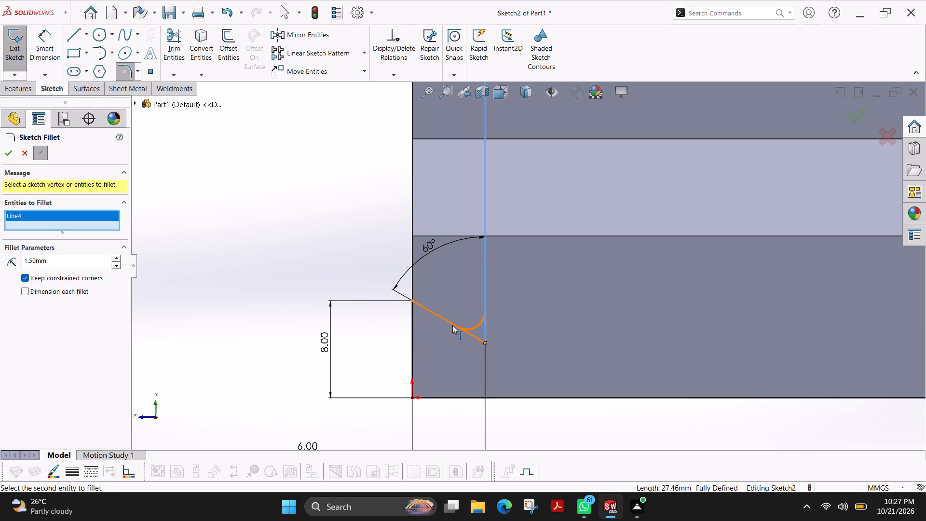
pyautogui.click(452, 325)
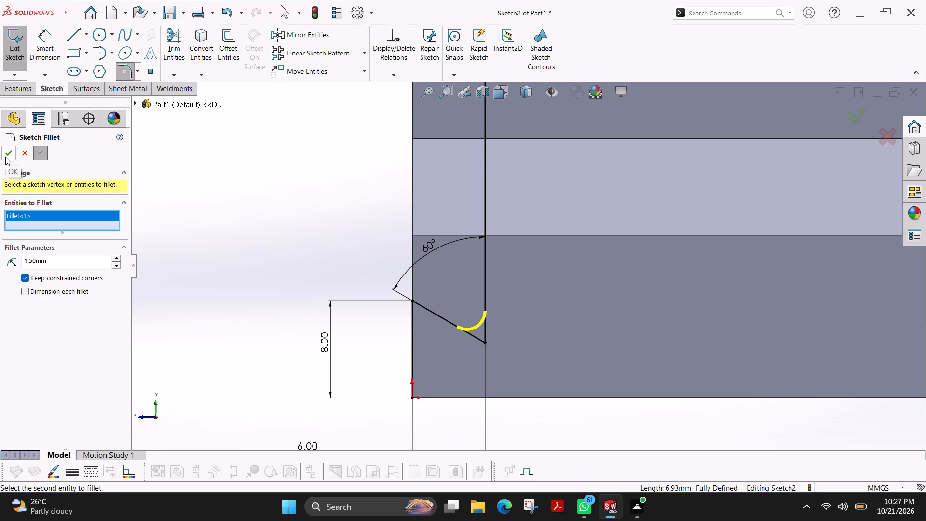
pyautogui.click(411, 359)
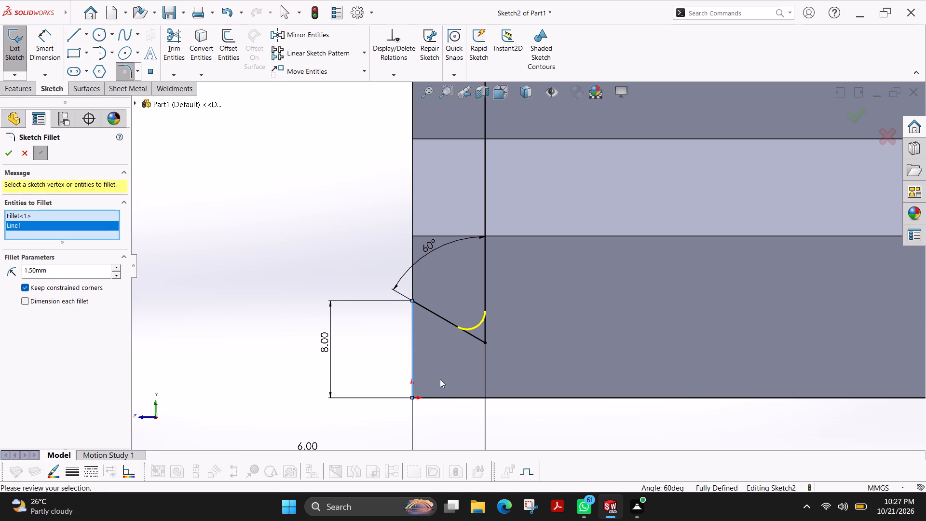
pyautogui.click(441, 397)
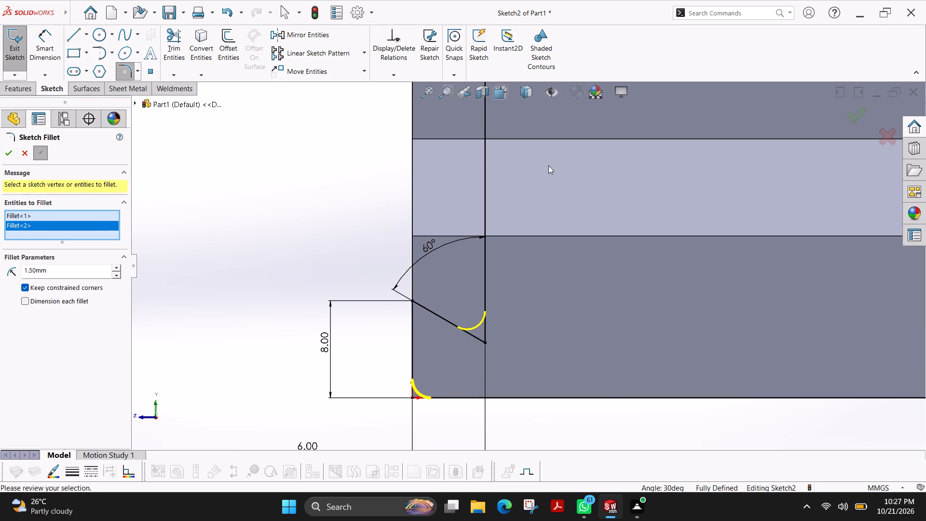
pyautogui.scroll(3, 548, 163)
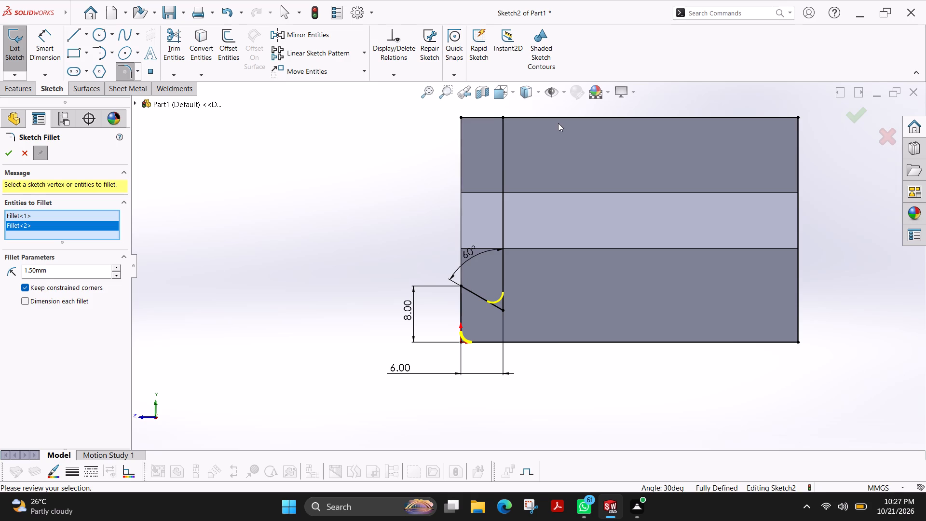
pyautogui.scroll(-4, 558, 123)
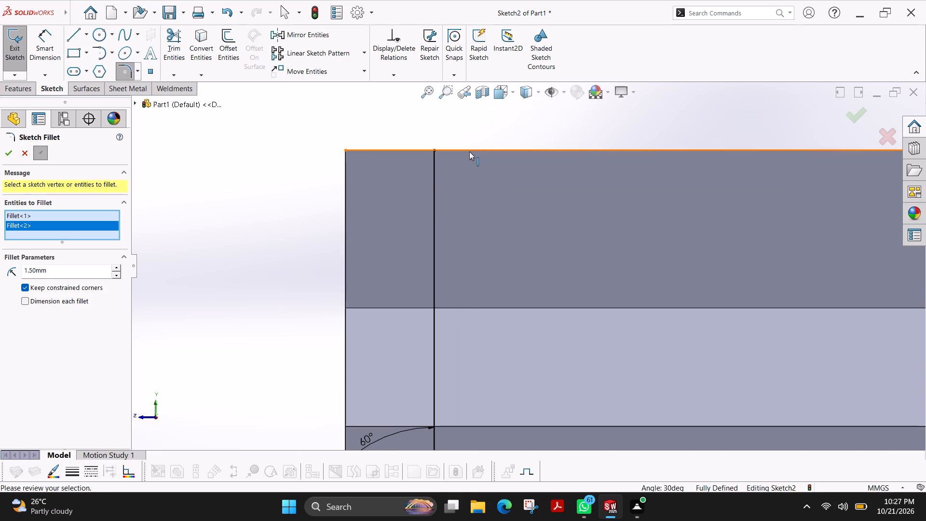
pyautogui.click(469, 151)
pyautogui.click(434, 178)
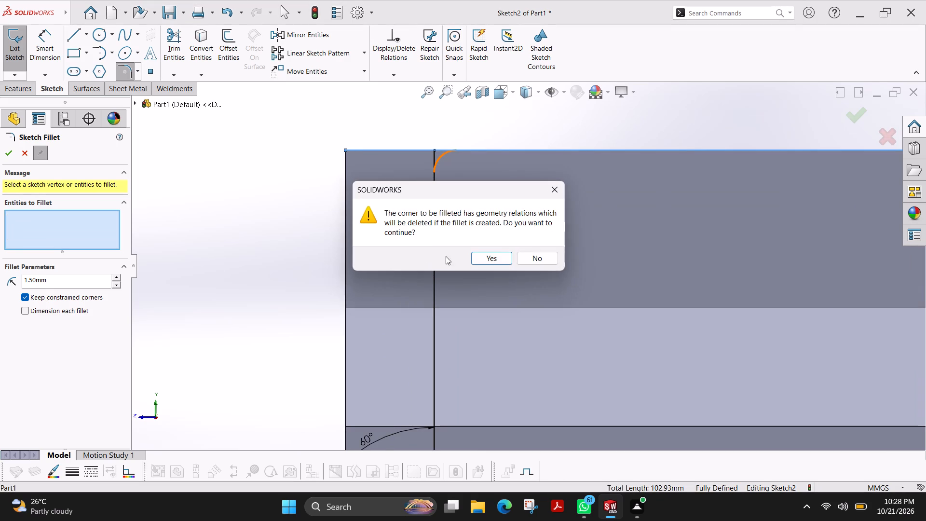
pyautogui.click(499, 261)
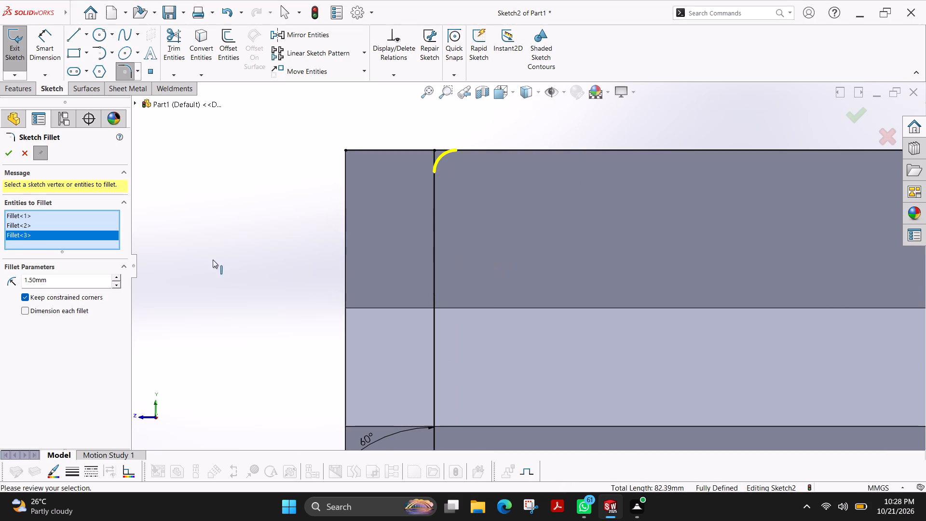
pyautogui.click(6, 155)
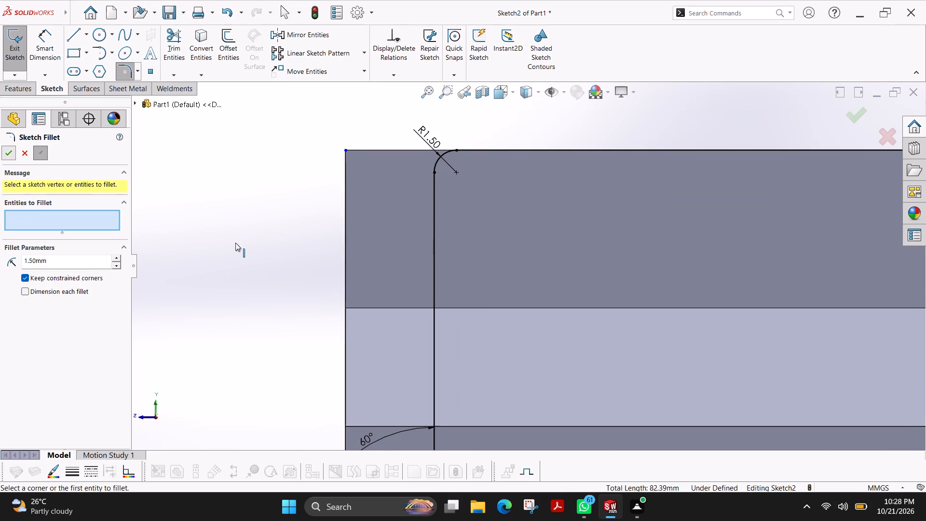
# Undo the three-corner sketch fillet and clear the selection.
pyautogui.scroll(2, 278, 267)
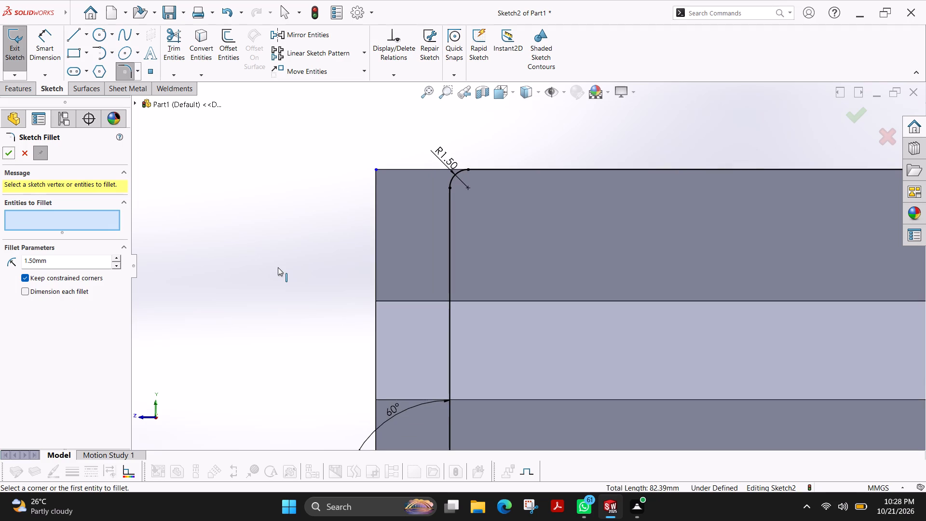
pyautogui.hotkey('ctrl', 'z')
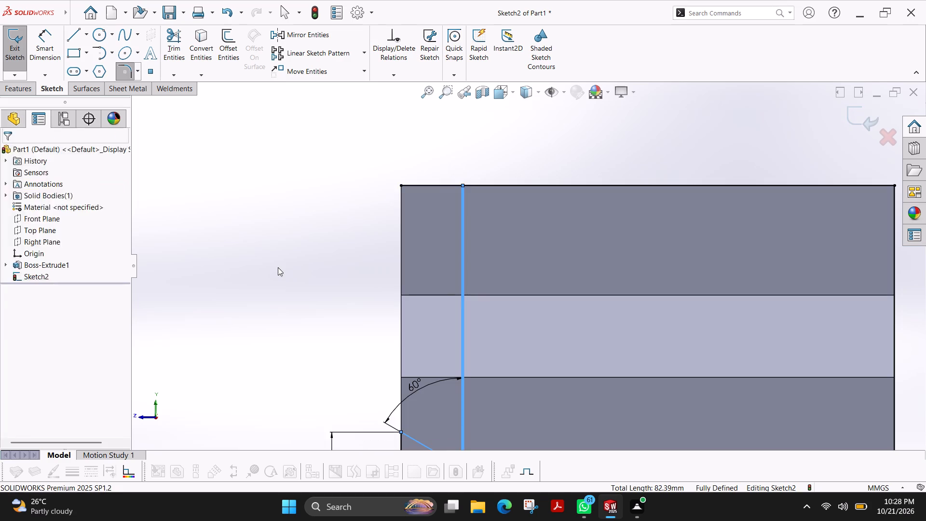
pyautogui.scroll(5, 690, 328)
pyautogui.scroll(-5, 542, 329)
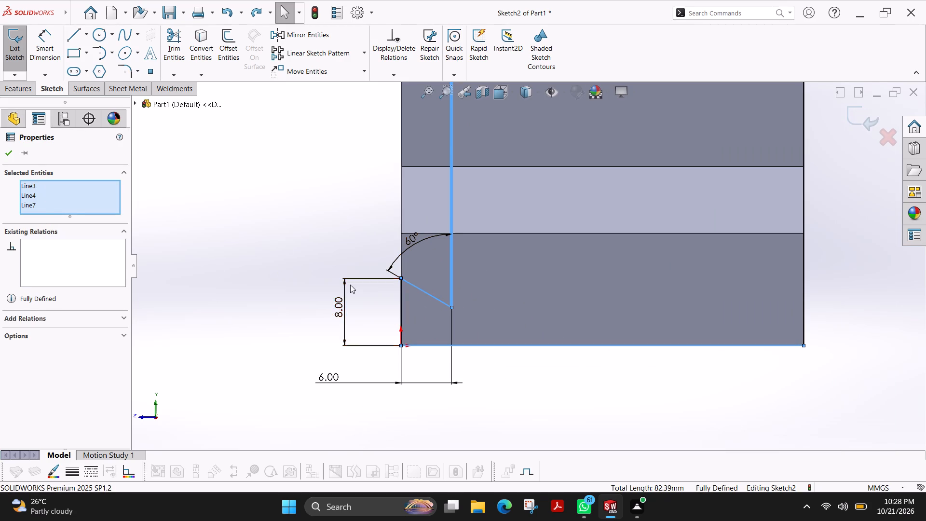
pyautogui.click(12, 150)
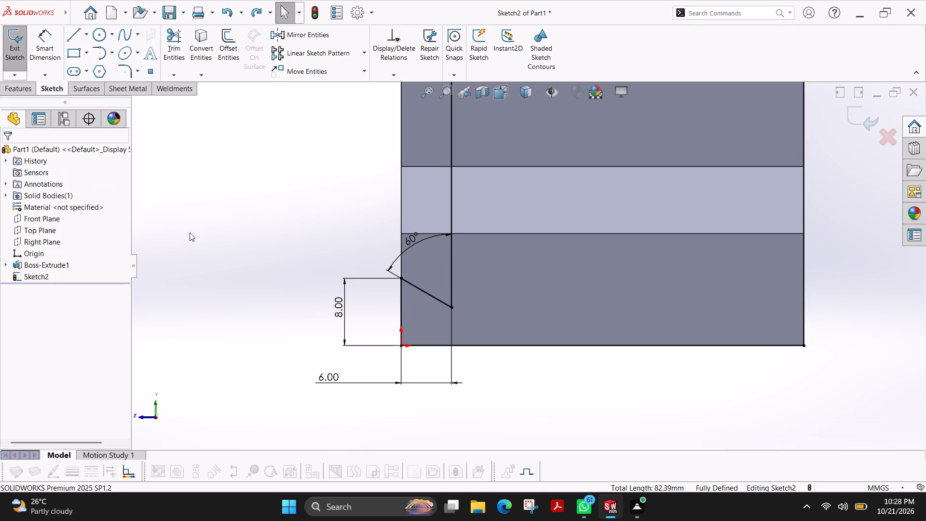
# Apply 1.5 mm sketch fillets to the origin corner and the corner between the slanted line and the long vertical line.
pyautogui.click(125, 71)
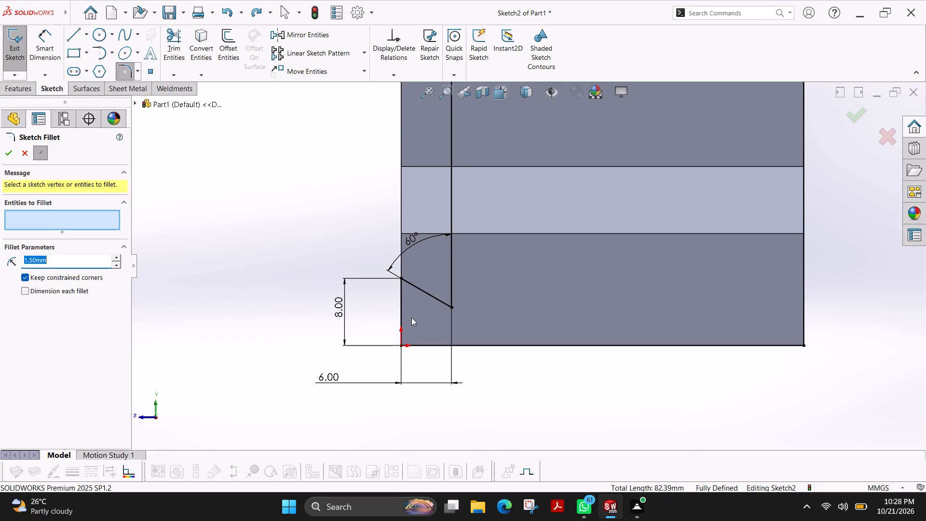
pyautogui.click(399, 320)
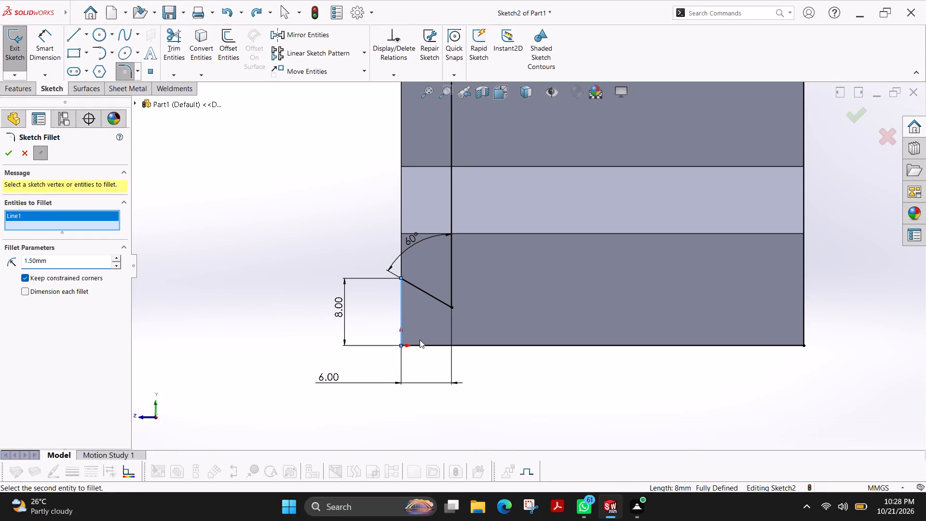
pyautogui.click(423, 343)
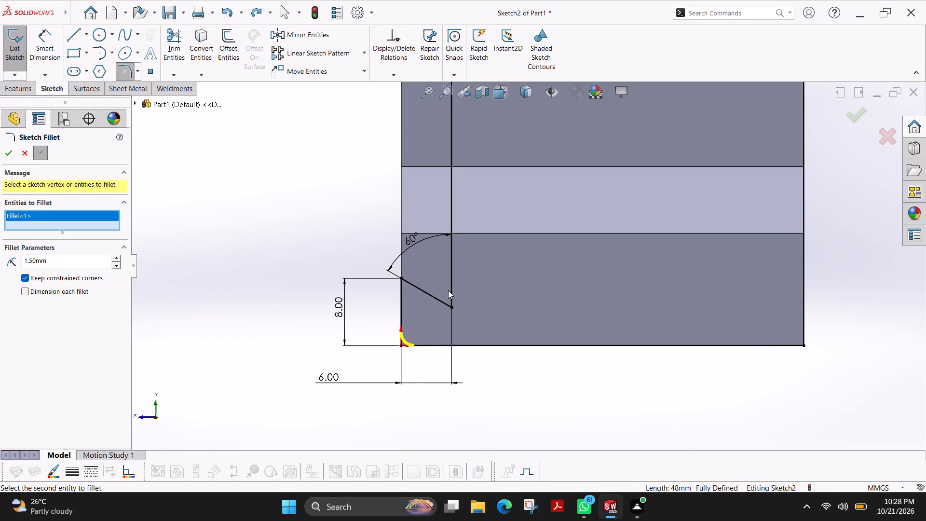
pyautogui.click(450, 275)
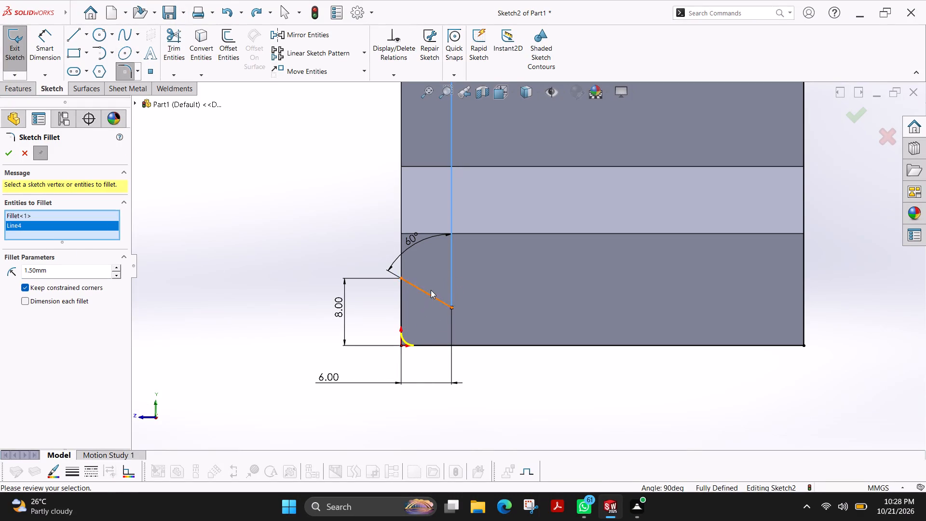
pyautogui.click(427, 293)
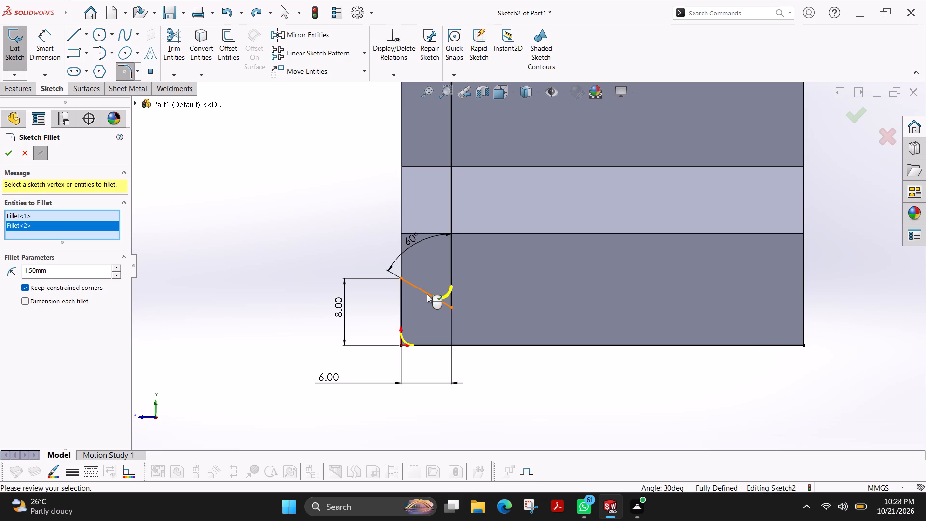
pyautogui.click(8, 155)
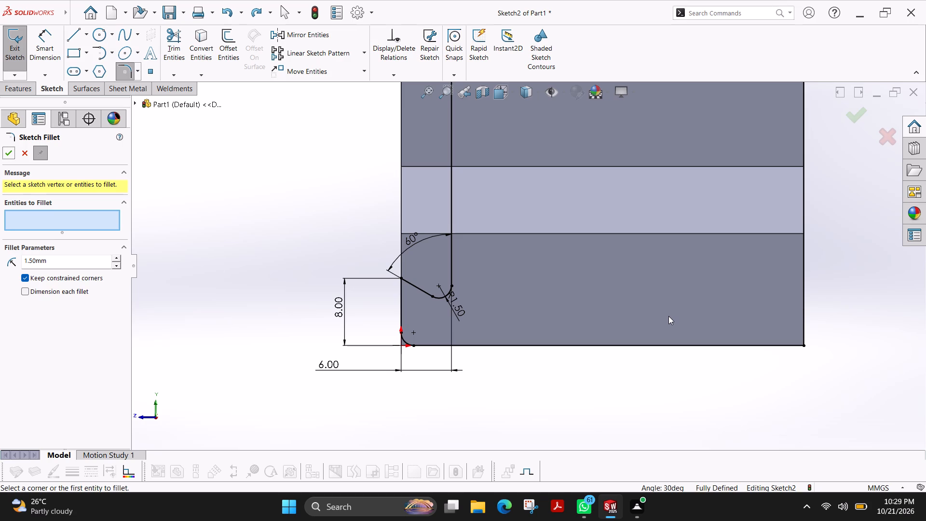
# Sketch lines from the long vertical's upper end: about 10.5 mm along the top, 7 mm down, a small trapezoidal notch, then across to the rear edge.
pyautogui.scroll(2, 599, 249)
pyautogui.scroll(-1, 571, 165)
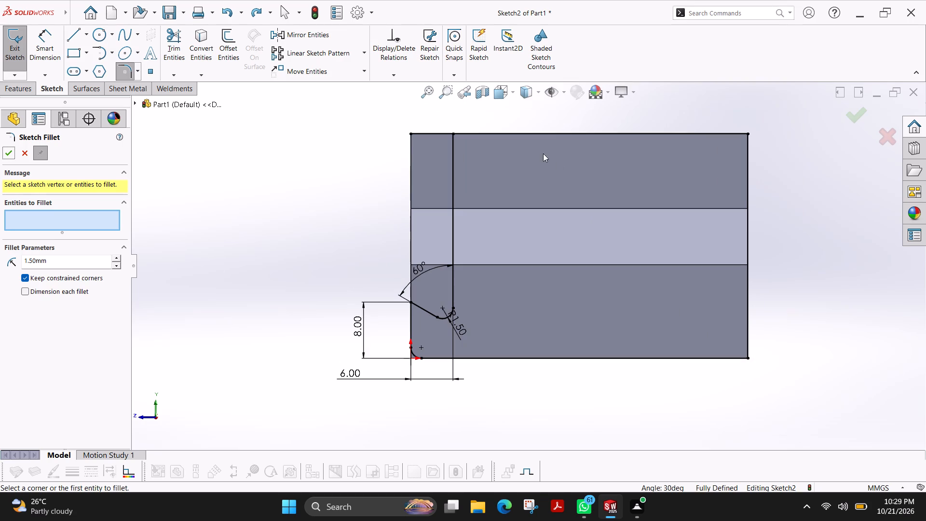
pyautogui.scroll(1, 493, 138)
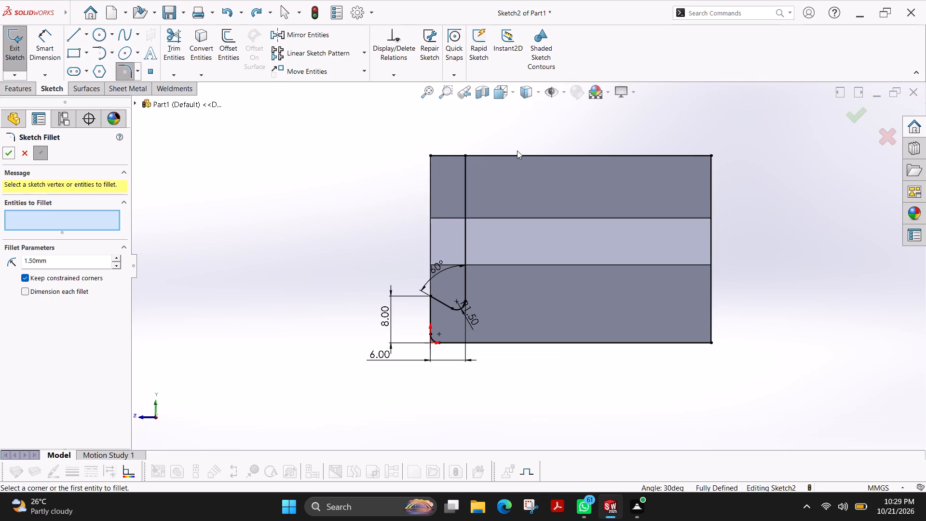
pyautogui.scroll(-3, 517, 151)
pyautogui.click(70, 37)
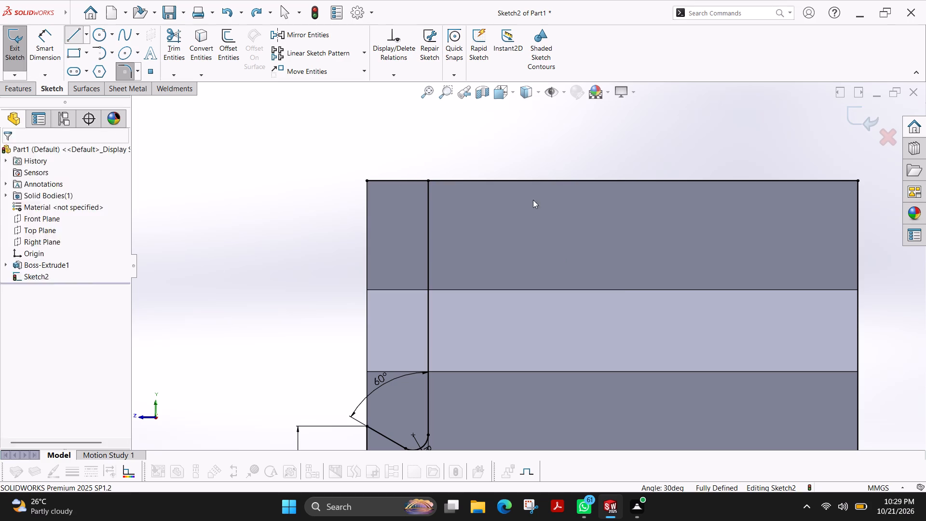
pyautogui.click(428, 181)
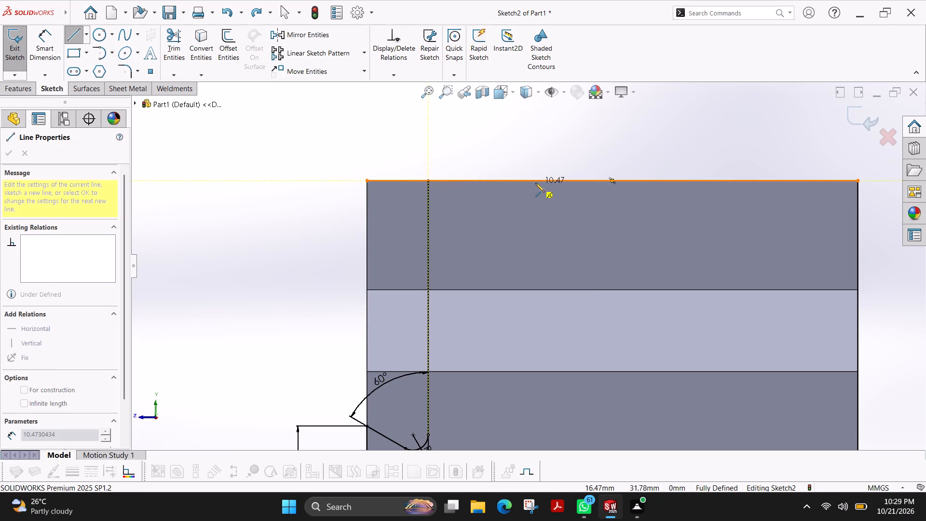
pyautogui.click(535, 183)
pyautogui.click(537, 252)
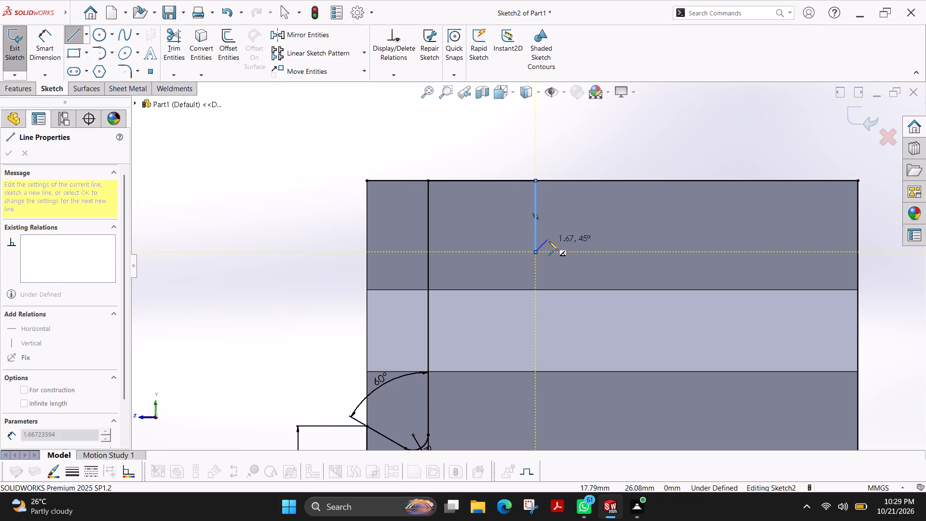
pyautogui.click(549, 241)
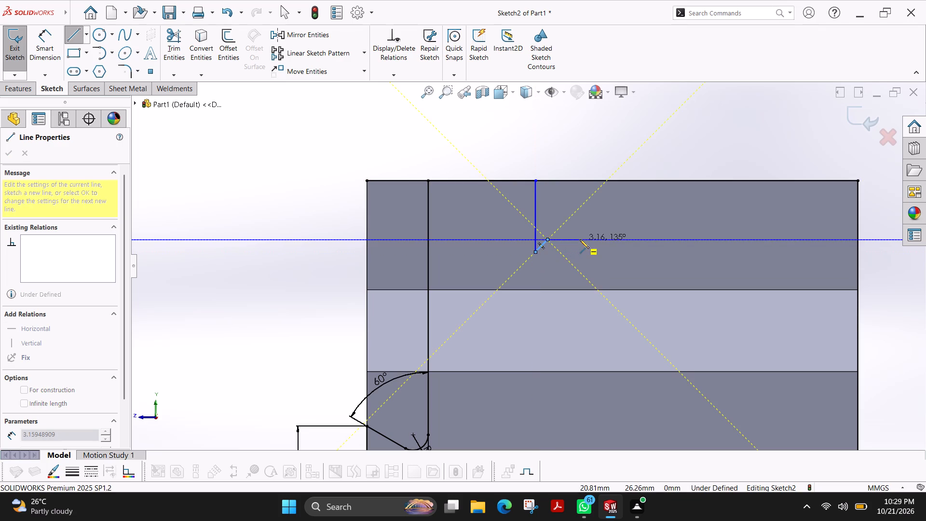
pyautogui.click(580, 239)
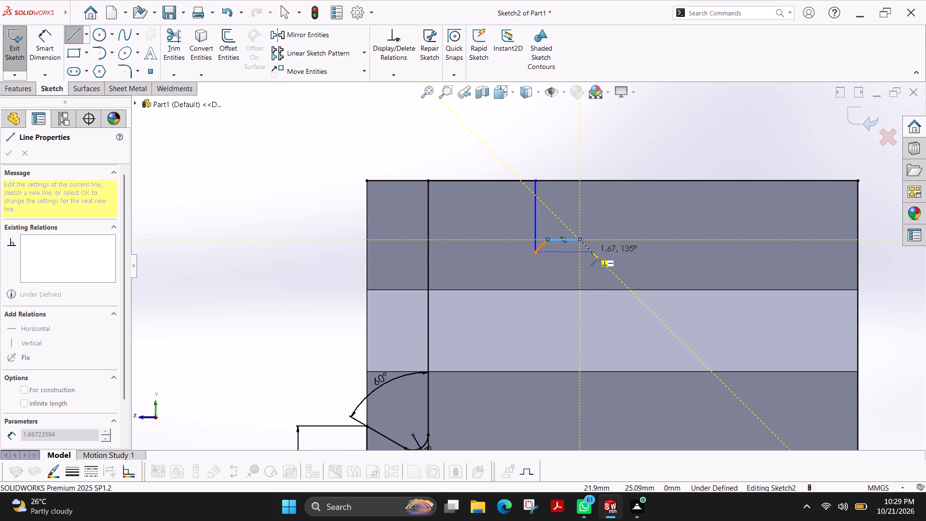
pyautogui.click(591, 251)
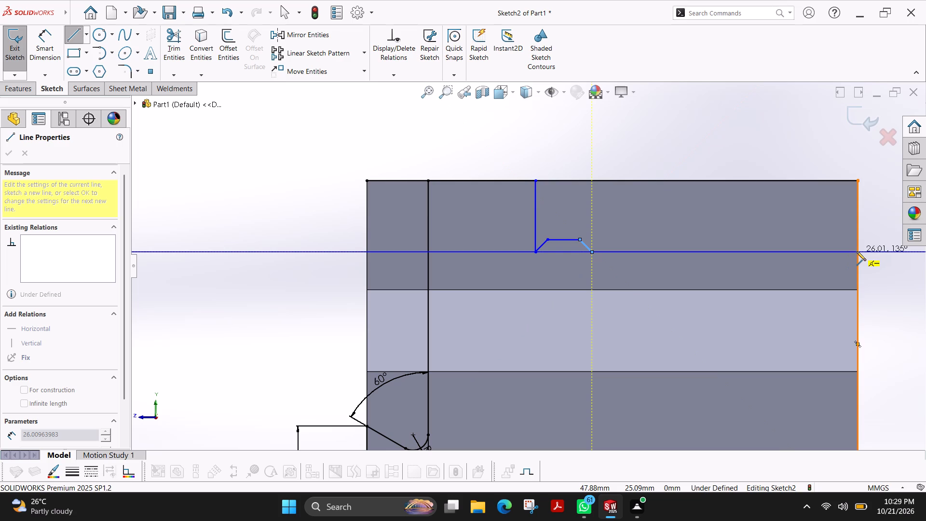
pyautogui.click(857, 251)
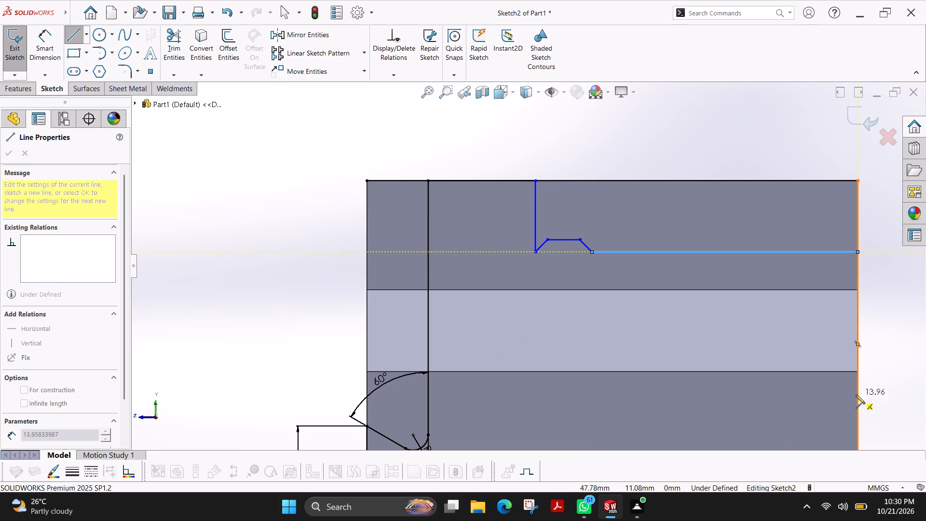
# Continue the line chain about 14 mm down the rear edge, about 32 mm horizontally back, and 11 mm down to the bottom edge.
pyautogui.click(858, 395)
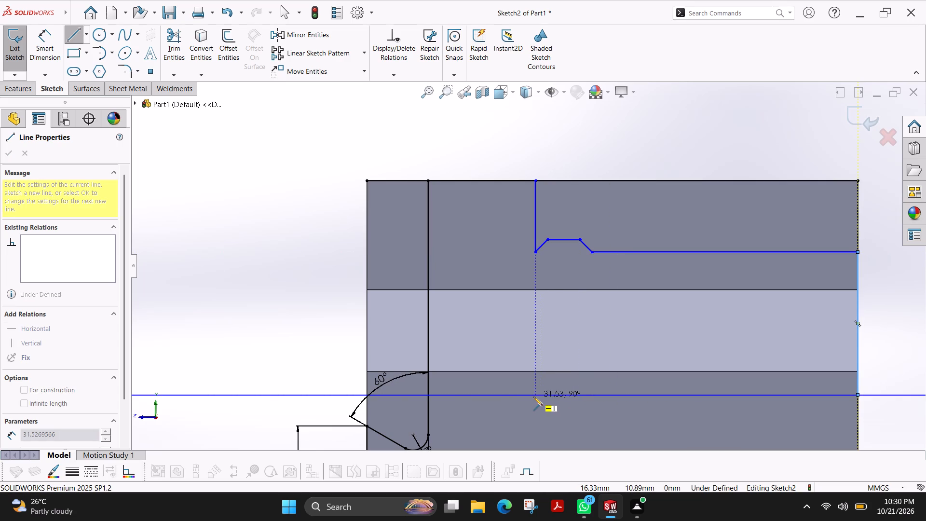
pyautogui.click(527, 395)
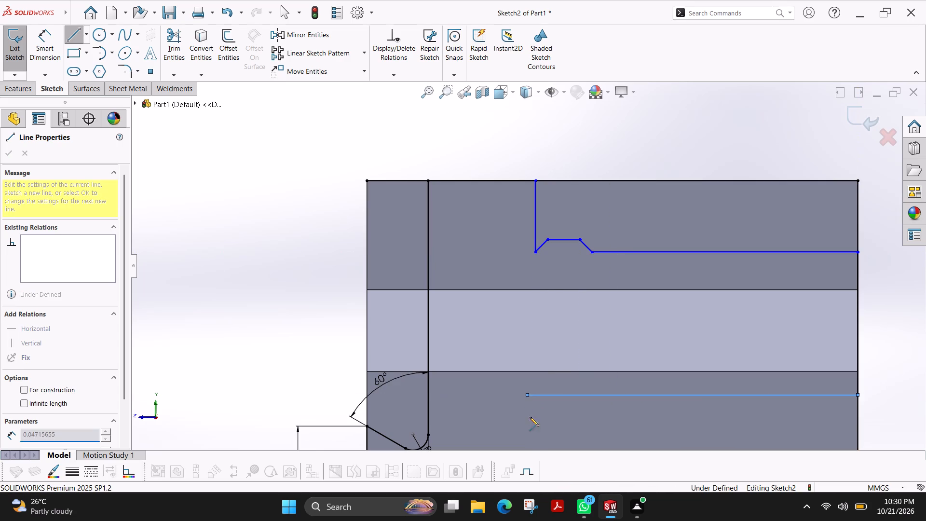
pyautogui.scroll(3, 525, 426)
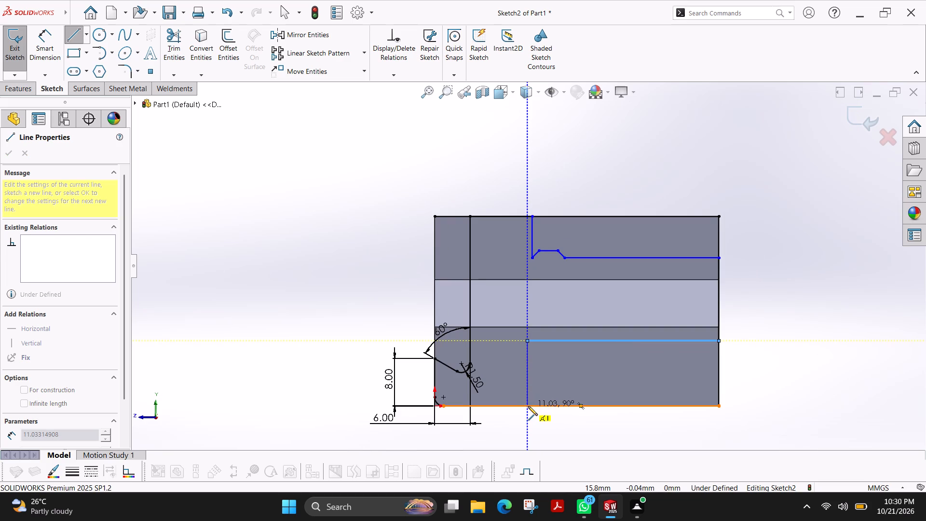
pyautogui.click(528, 406)
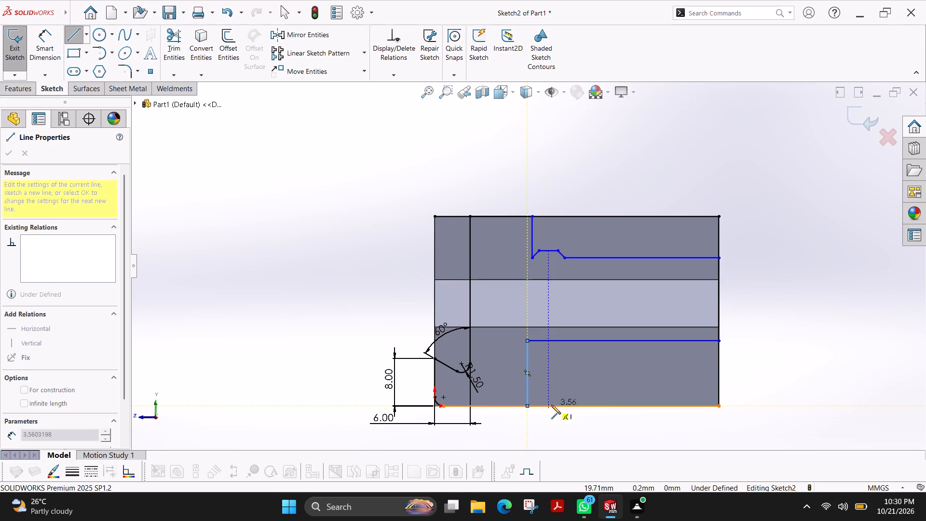
pyautogui.press('Escape')
# Dimension the distance along the upper edge between the long vertical line and the notch's vertical line as 18 mm.
pyautogui.scroll(-2, 564, 240)
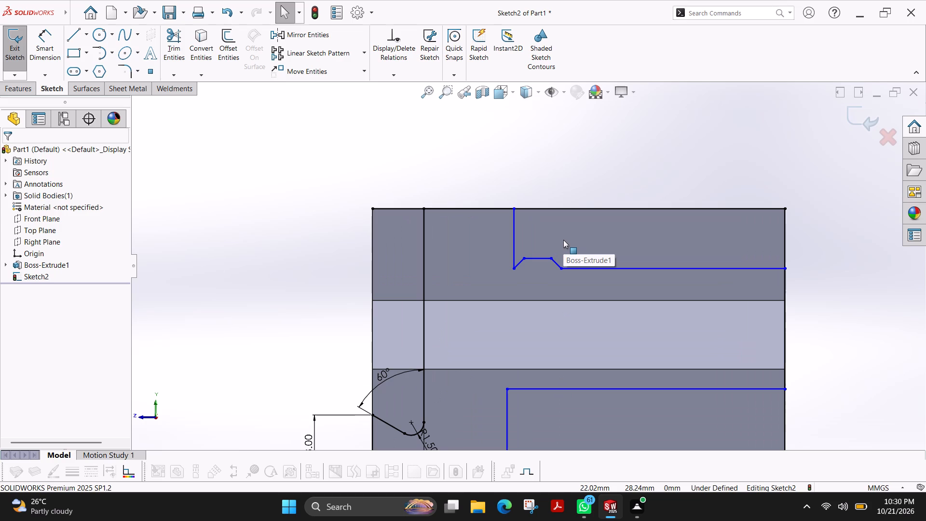
pyautogui.scroll(-4, 560, 240)
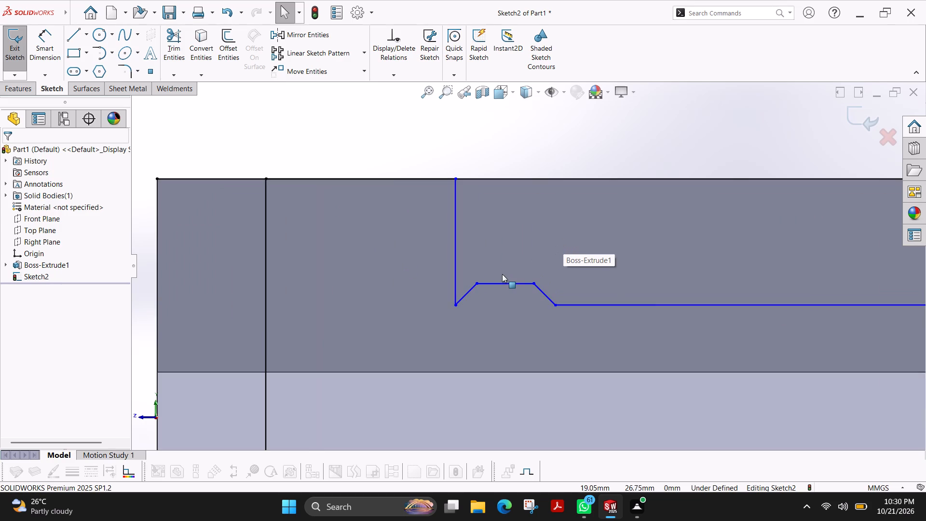
pyautogui.click(40, 48)
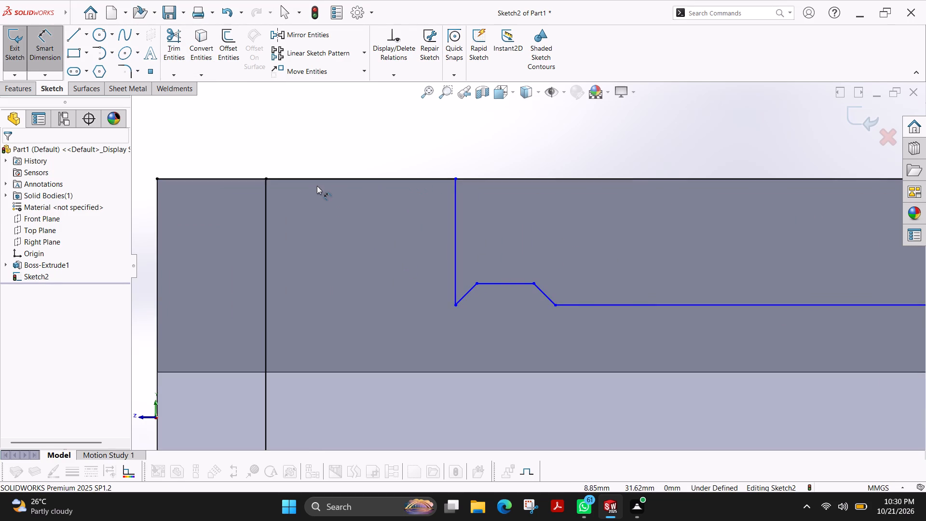
pyautogui.click(267, 179)
pyautogui.click(456, 178)
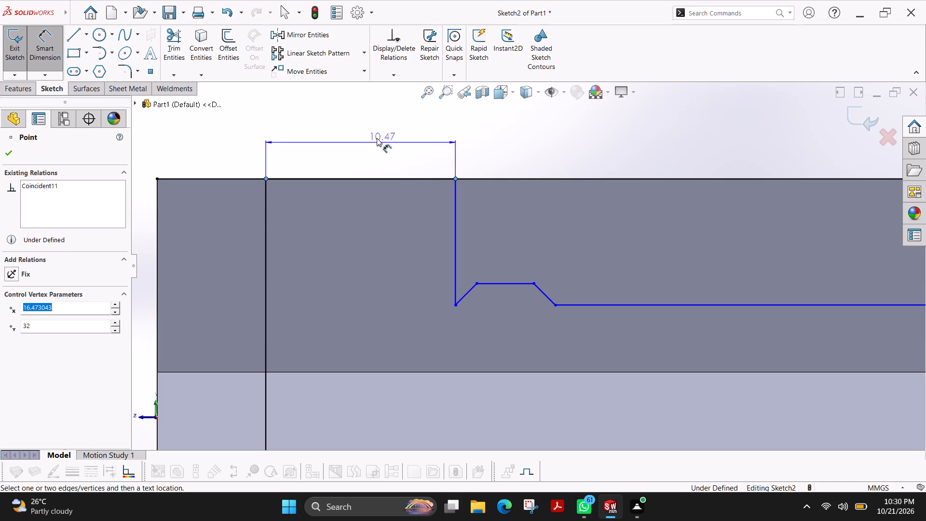
pyautogui.click(368, 136)
pyautogui.write('18')
pyautogui.press('Return')
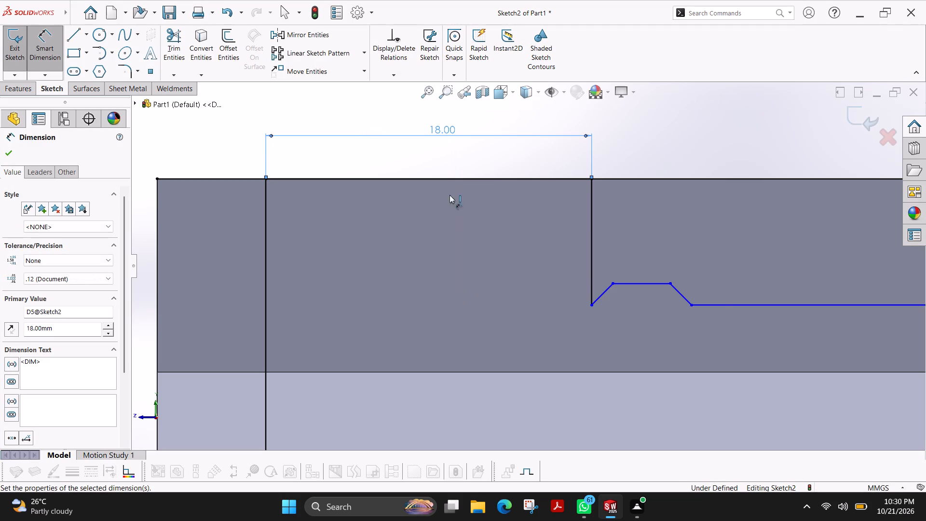
# Dimension the notch's short horizontal line to a length of 2 mm.
pyautogui.scroll(-2, 711, 308)
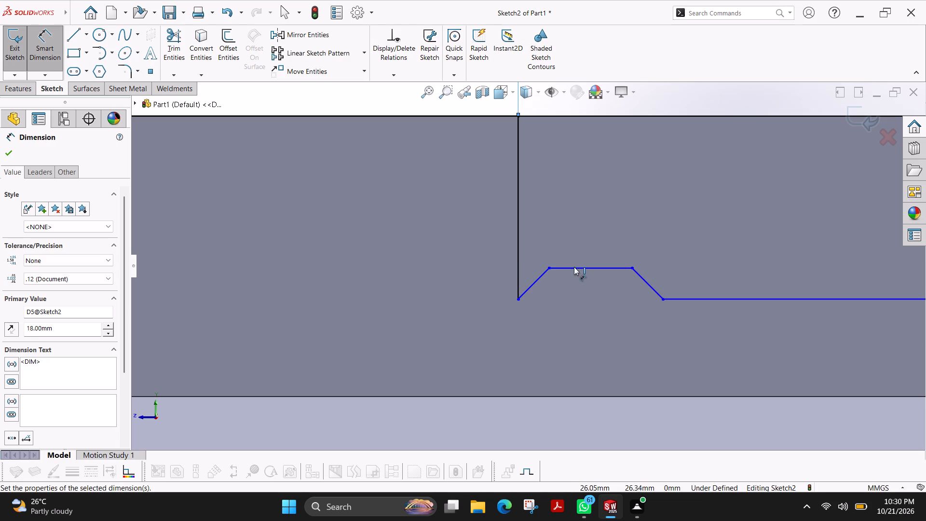
pyautogui.click(578, 268)
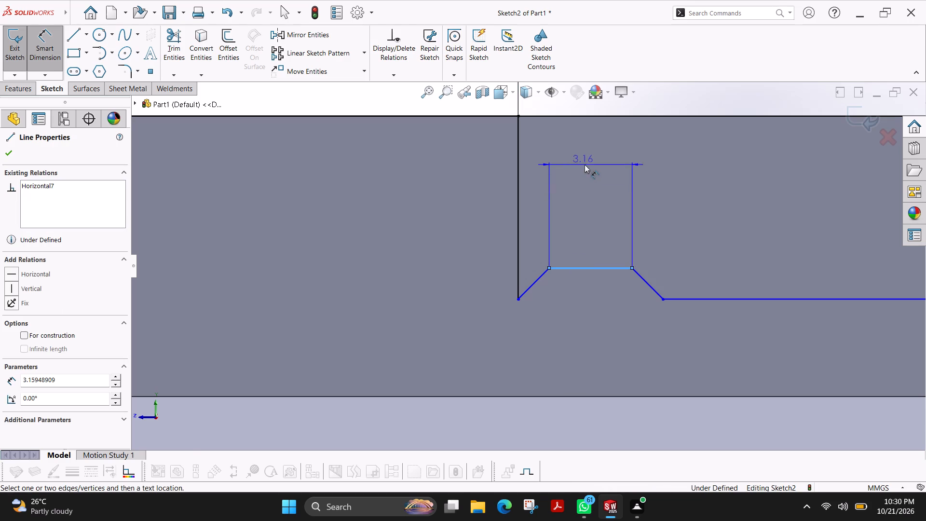
pyautogui.scroll(2, 585, 165)
pyautogui.click(585, 135)
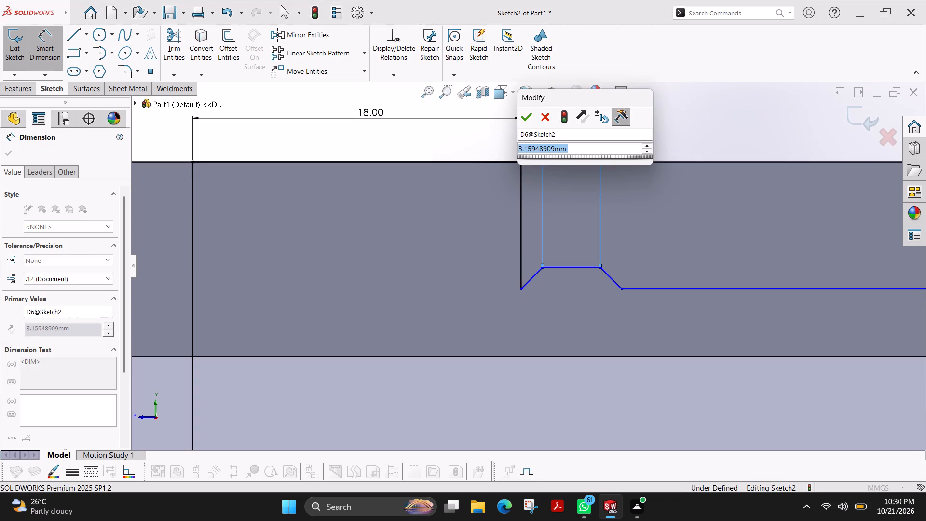
pyautogui.press('2')
pyautogui.press('Return')
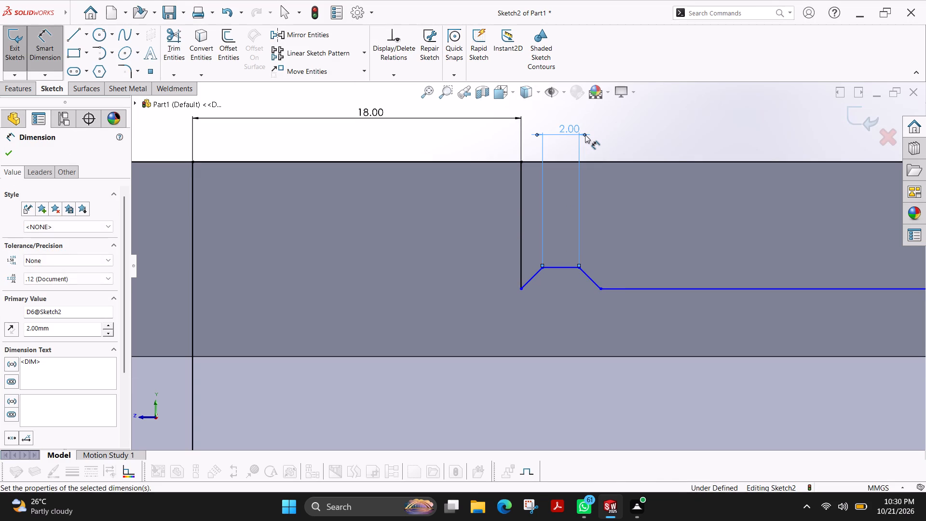
# Dimension the notch height from the vertical line's lower end to the short horizontal line as 1.5 mm.
pyautogui.scroll(-2, 593, 220)
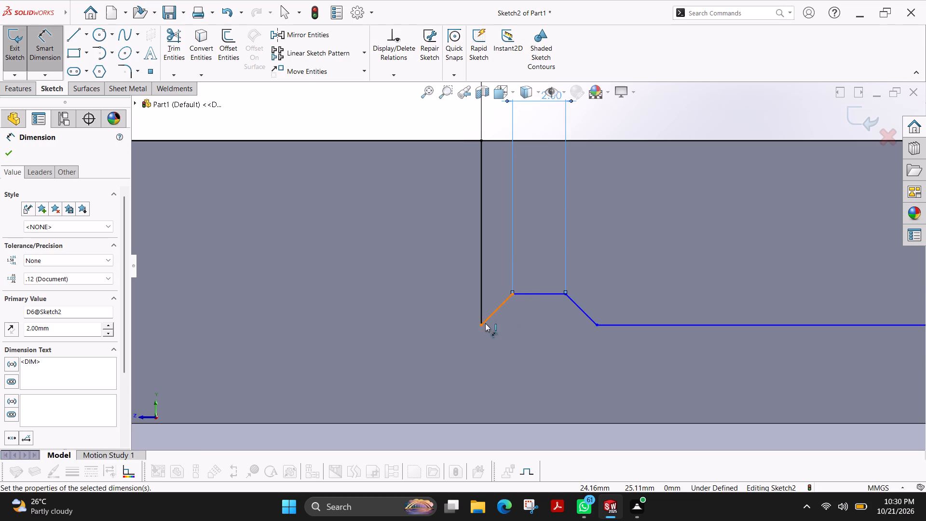
pyautogui.click(481, 326)
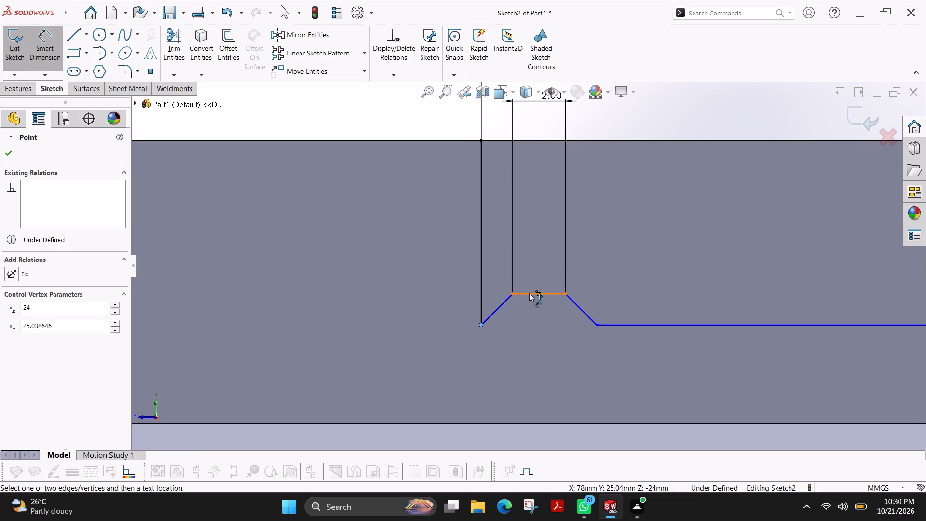
pyautogui.click(529, 293)
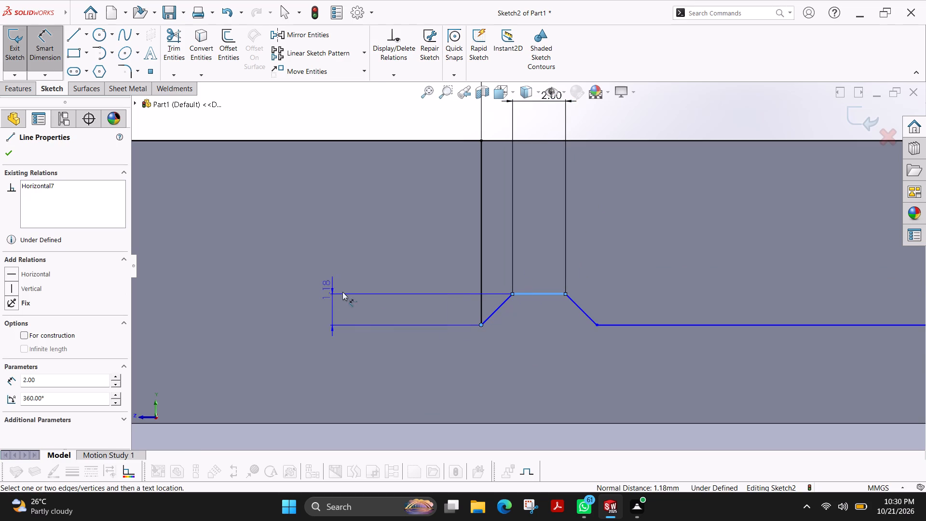
pyautogui.click(351, 308)
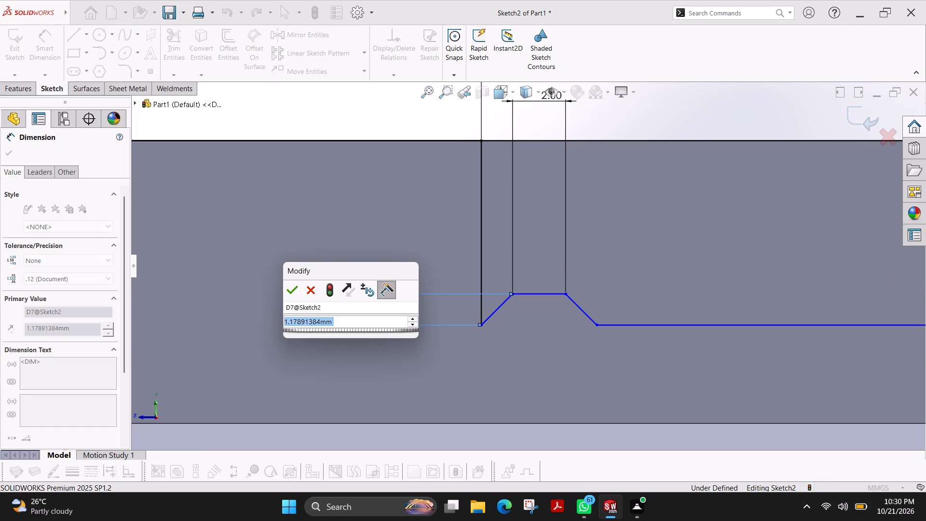
pyautogui.write('1.5')
pyautogui.press('Return')
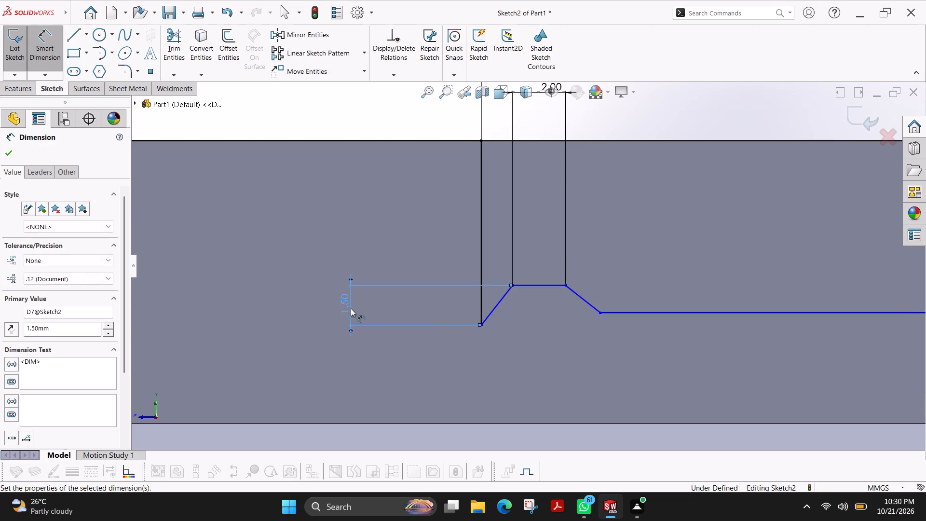
# Dimension the angle between the notch's short horizontal line and the adjoining slanted line at the vertical as 40°.
pyautogui.click(528, 284)
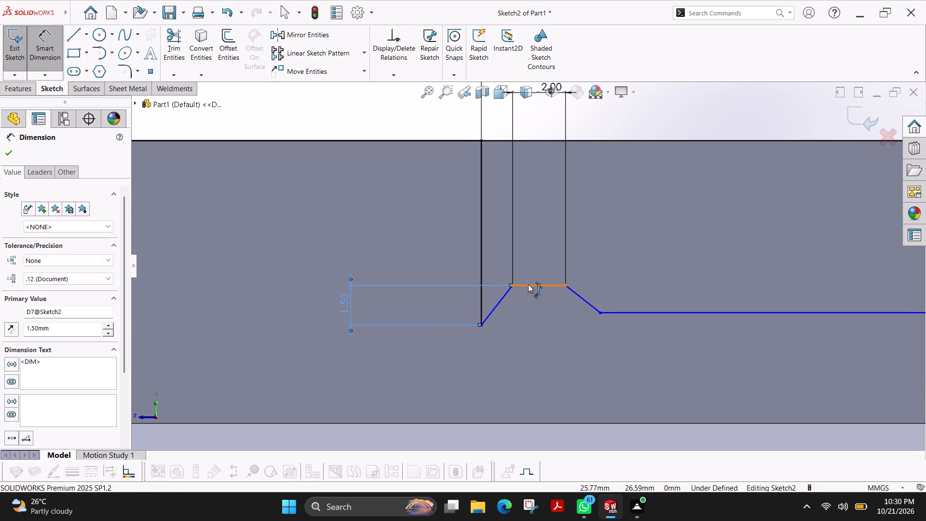
pyautogui.click(497, 303)
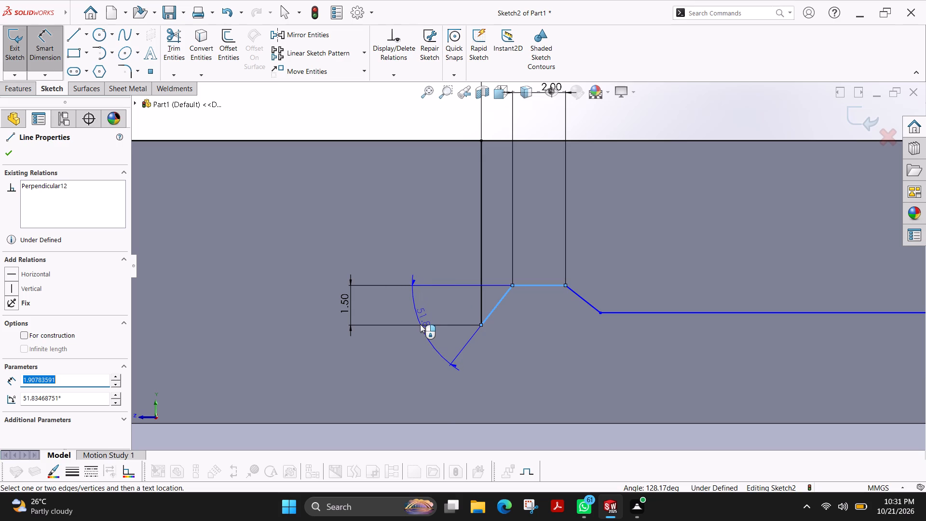
pyautogui.click(420, 324)
pyautogui.press('4')
pyautogui.press('0')
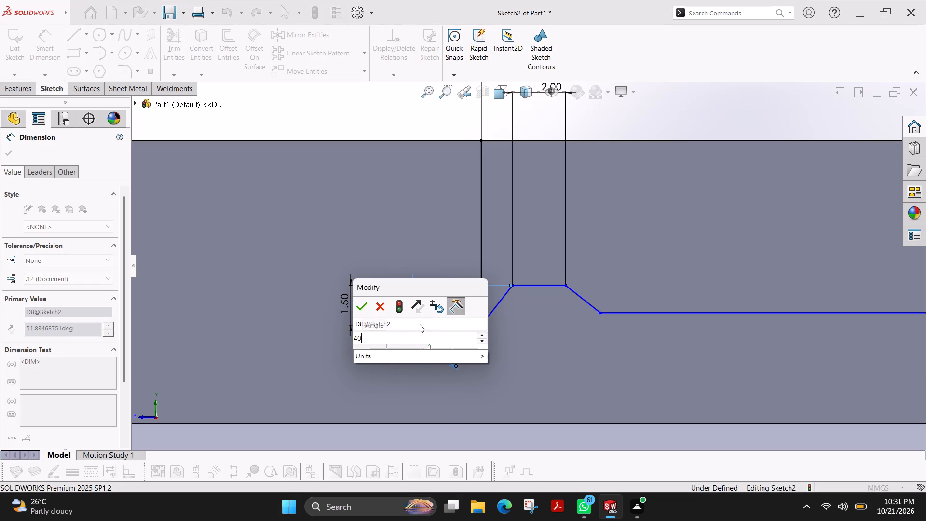
pyautogui.press('Return')
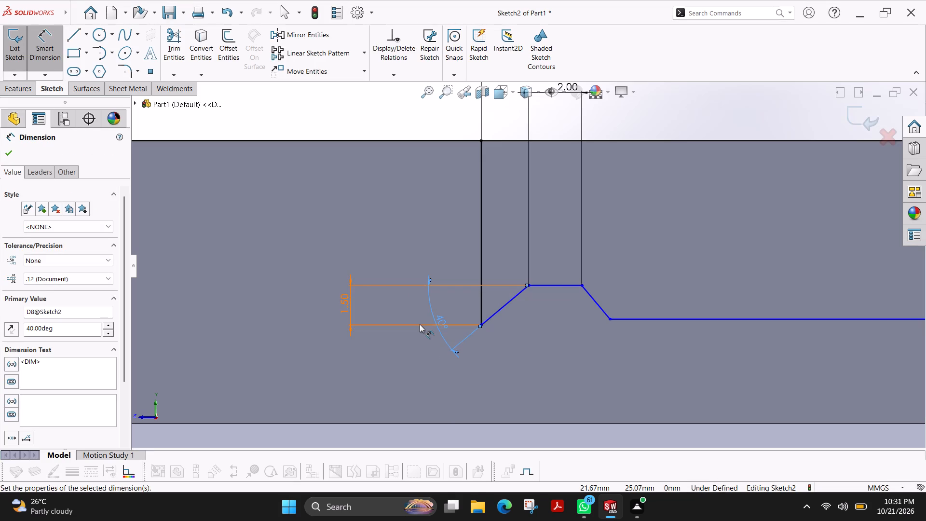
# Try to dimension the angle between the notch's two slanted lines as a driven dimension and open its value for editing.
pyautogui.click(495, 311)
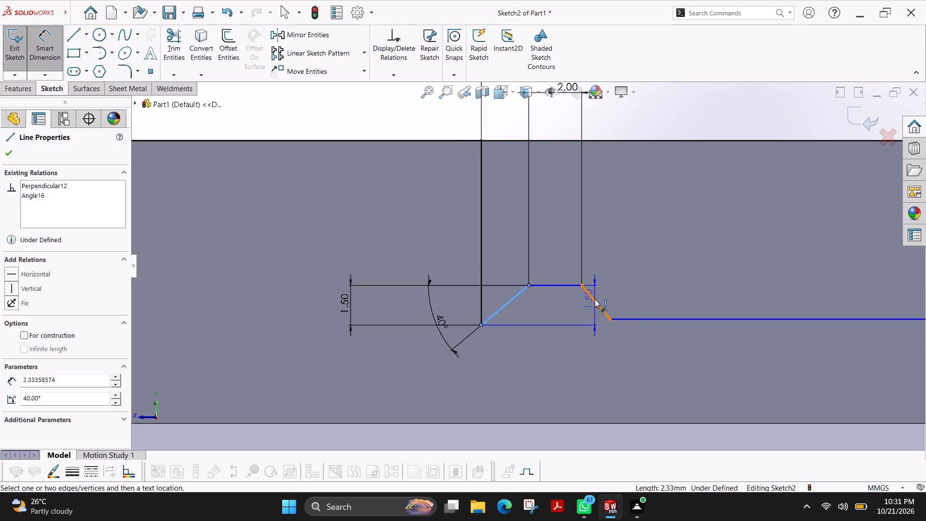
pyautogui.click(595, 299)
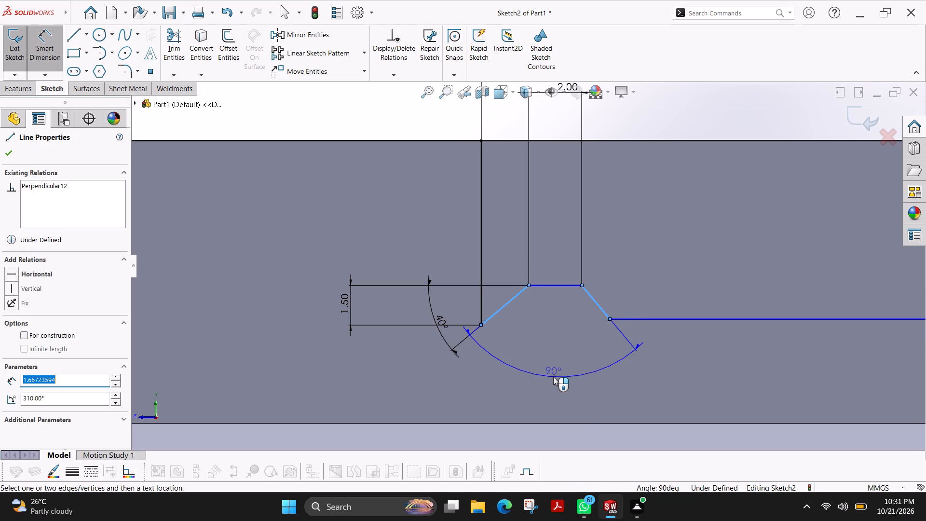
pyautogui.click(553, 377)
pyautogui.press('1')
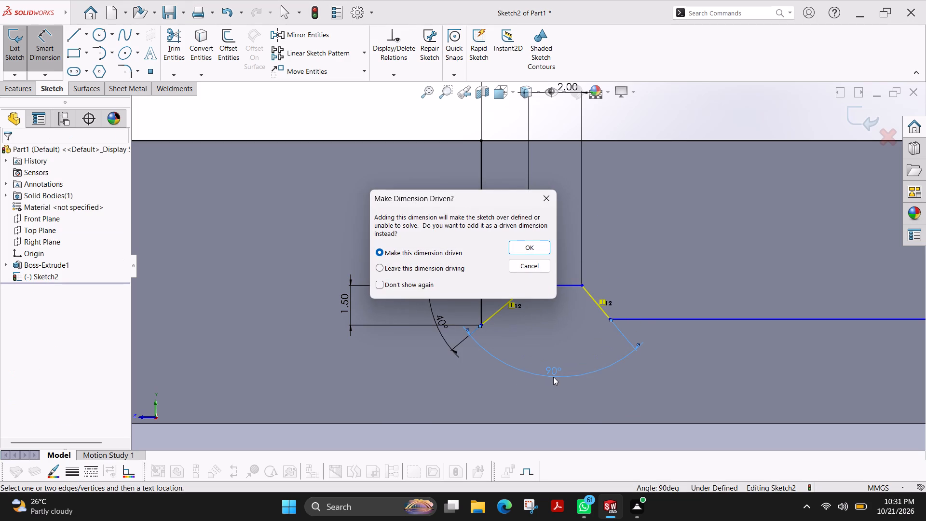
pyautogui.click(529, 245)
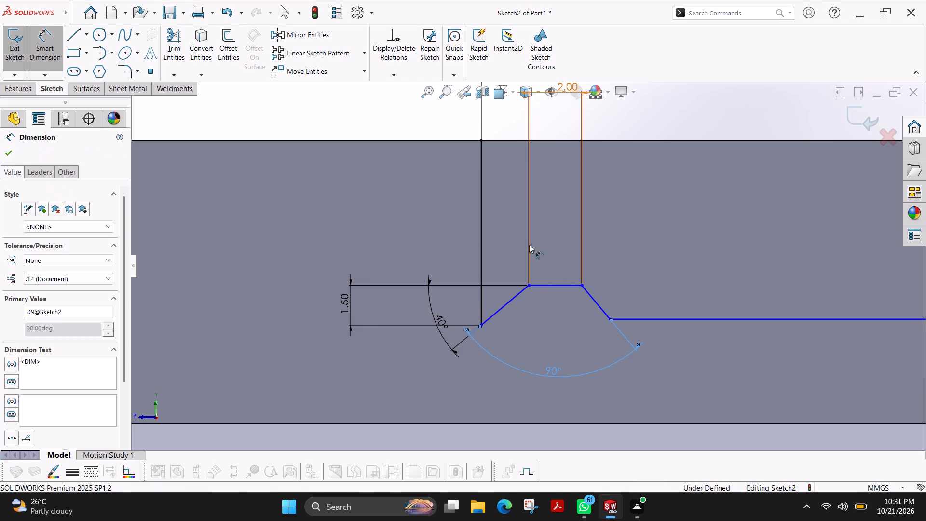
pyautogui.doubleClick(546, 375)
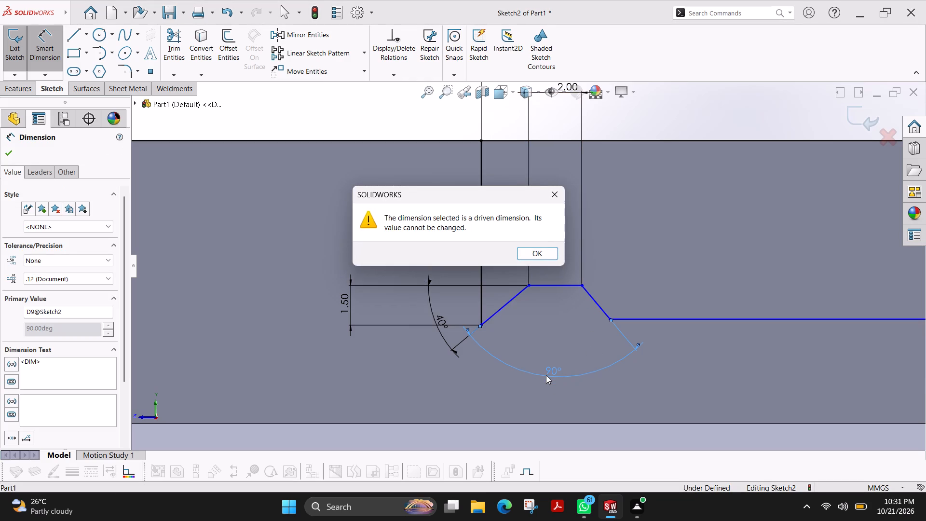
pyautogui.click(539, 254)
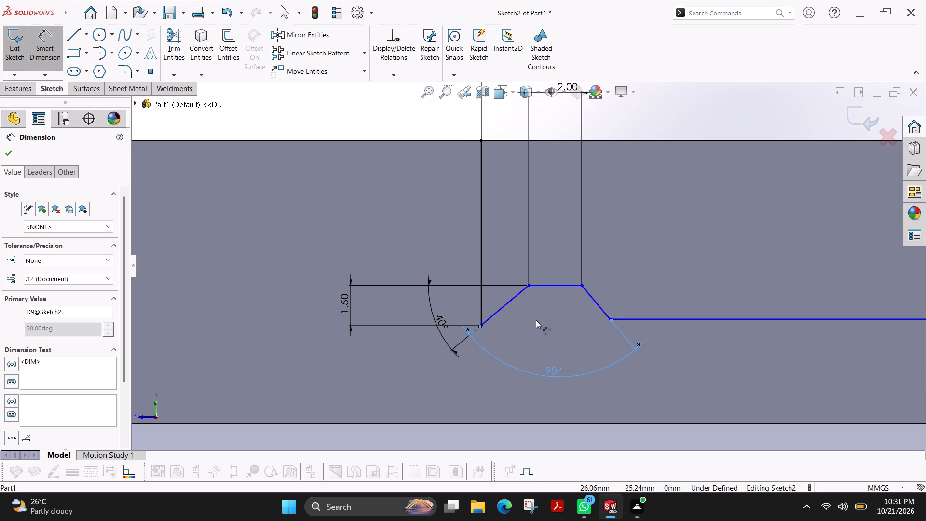
# Undo the notch's angle, height and length dimensions and the 18 mm value of the upper-edge distance.
pyautogui.hotkey('ctrl', 'z')
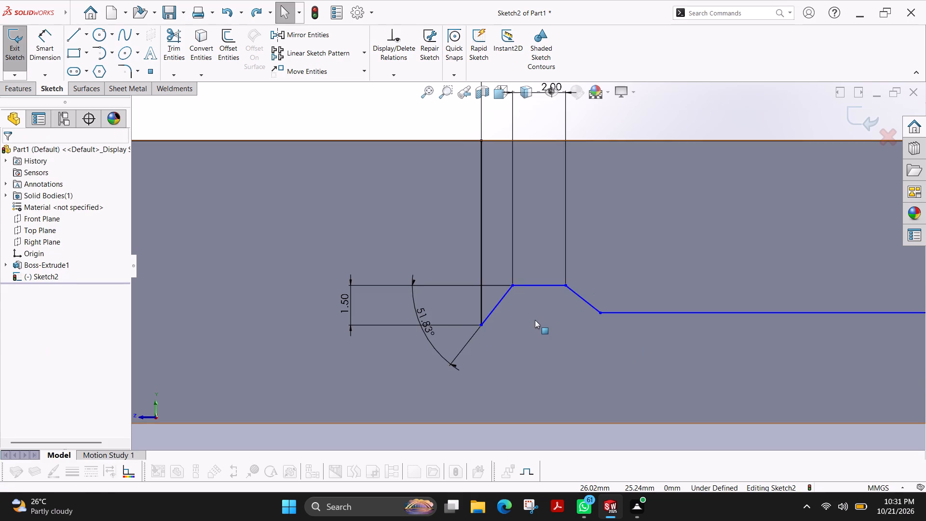
pyautogui.hotkey('ctrl', 'z')
pyautogui.press('Escape')
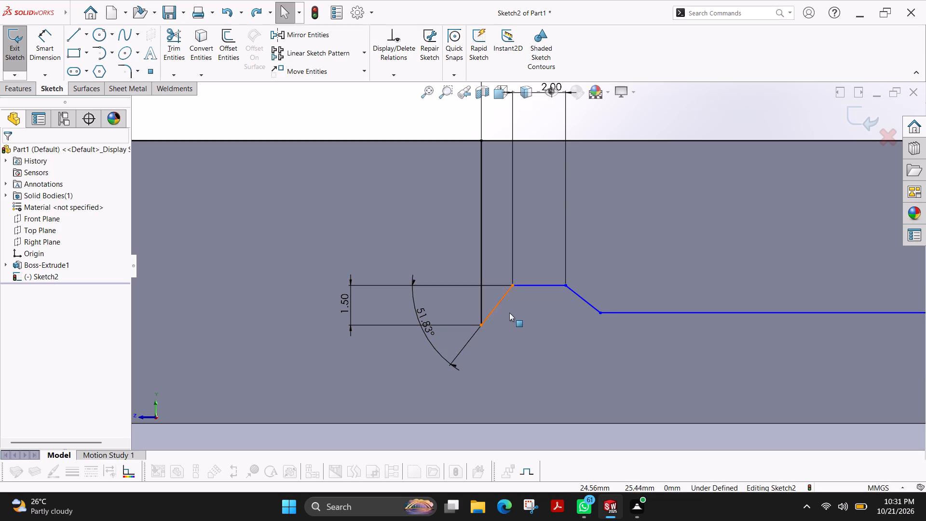
pyautogui.hotkey('ctrl', 'z')
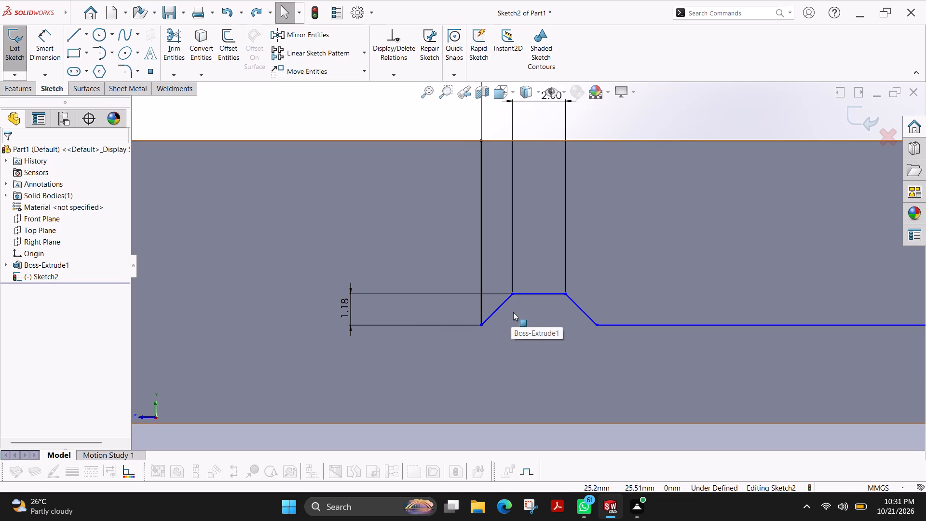
pyautogui.hotkey('ctrl', 'z')
pyautogui.hotkey('ctrl', 'z')
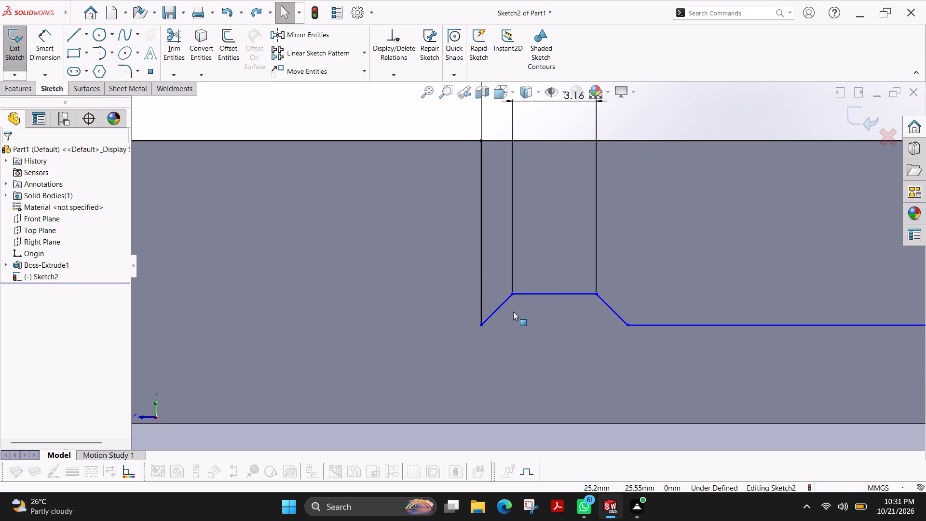
pyautogui.hotkey('ctrl', 'z')
pyautogui.hotkey('ctrl', 'z')
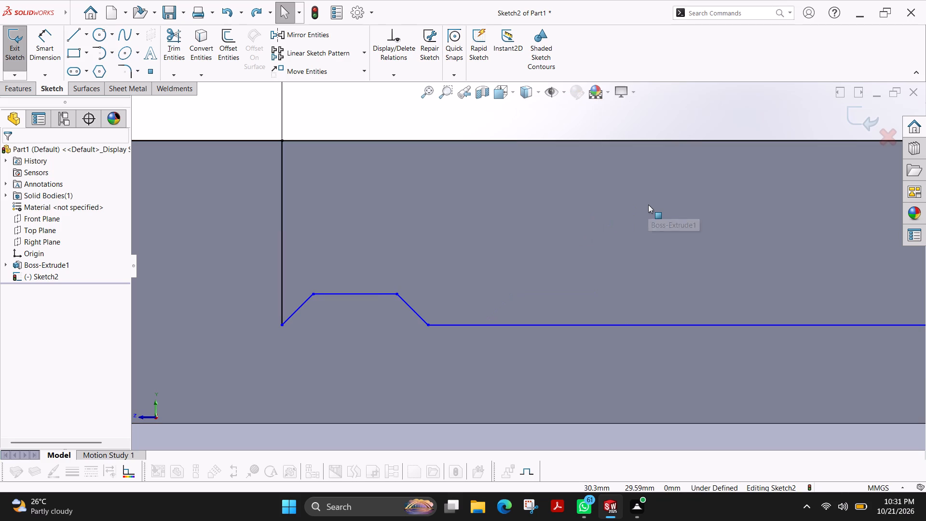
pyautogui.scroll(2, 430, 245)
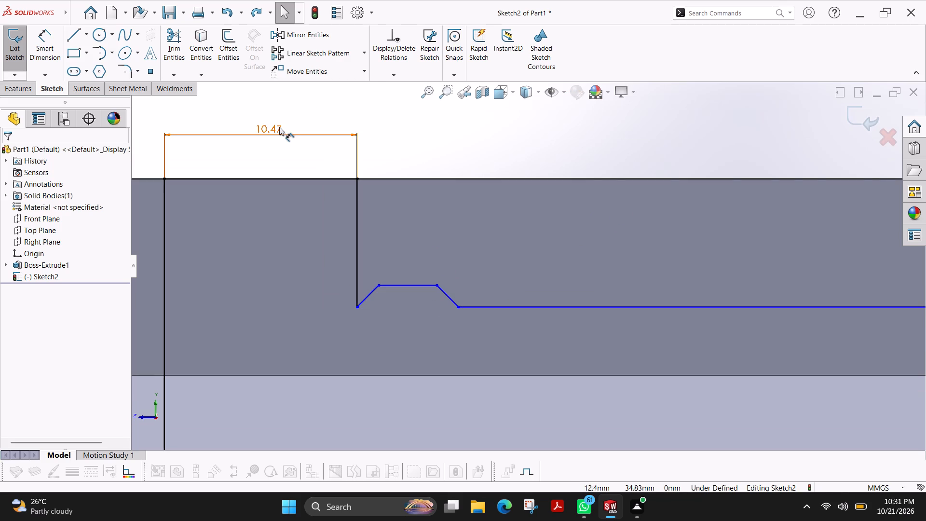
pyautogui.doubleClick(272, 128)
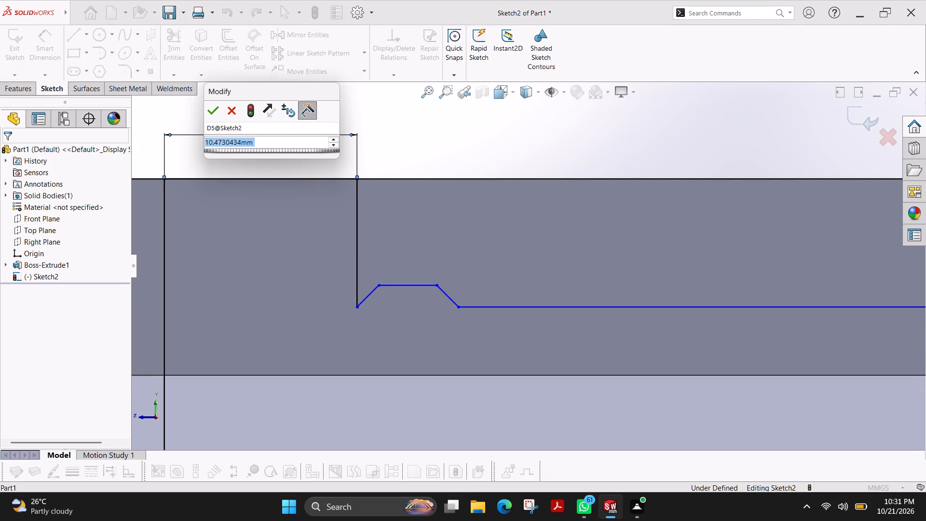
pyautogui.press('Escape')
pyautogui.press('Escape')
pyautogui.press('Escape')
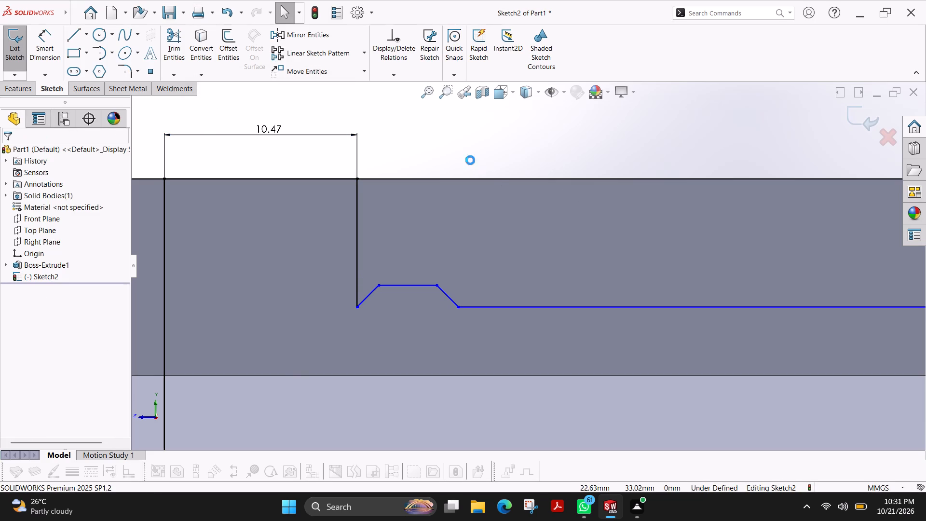
# Delete the distance dimension along the upper edge between the long vertical line and the notch's vertical line.
pyautogui.hotkey('ctrl', 'z')
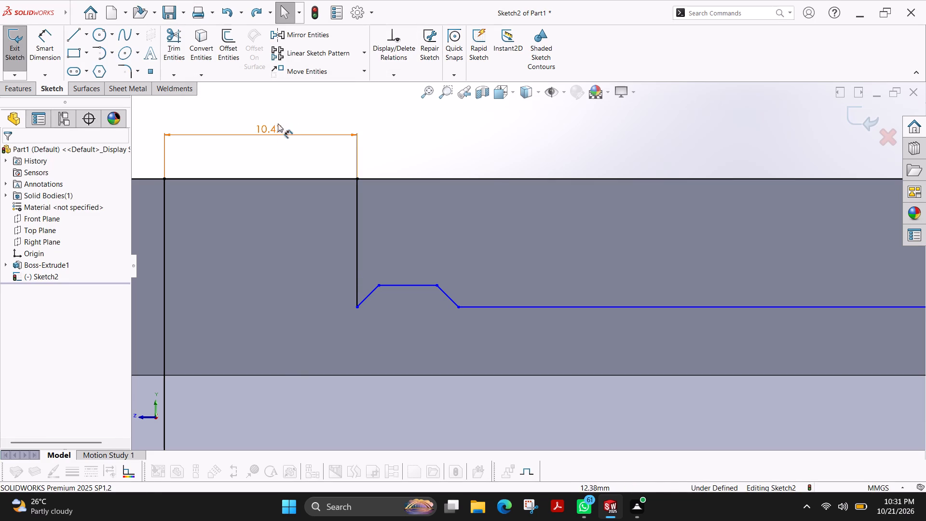
pyautogui.click(269, 131)
pyautogui.press('Delete')
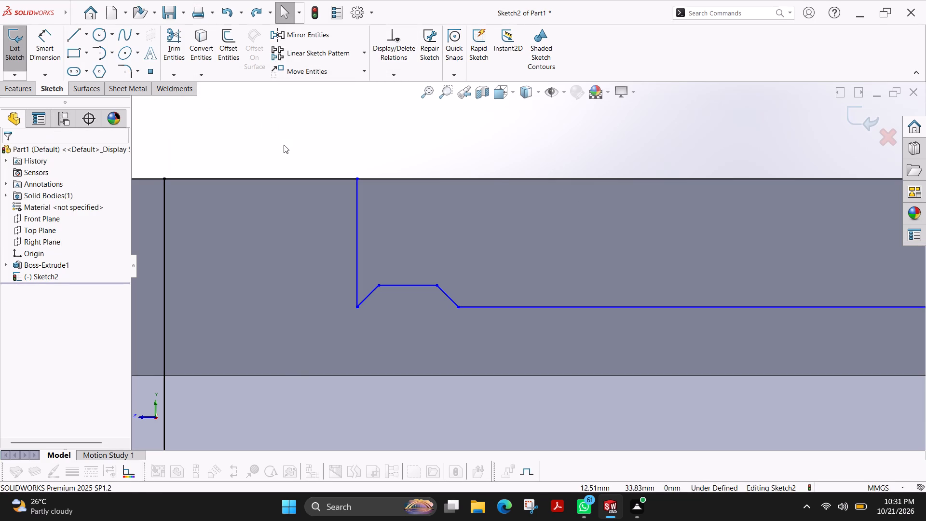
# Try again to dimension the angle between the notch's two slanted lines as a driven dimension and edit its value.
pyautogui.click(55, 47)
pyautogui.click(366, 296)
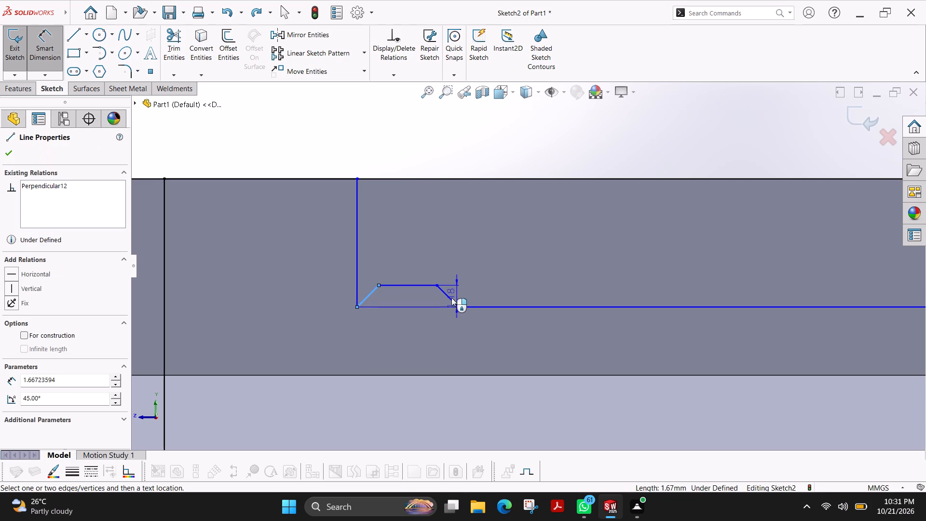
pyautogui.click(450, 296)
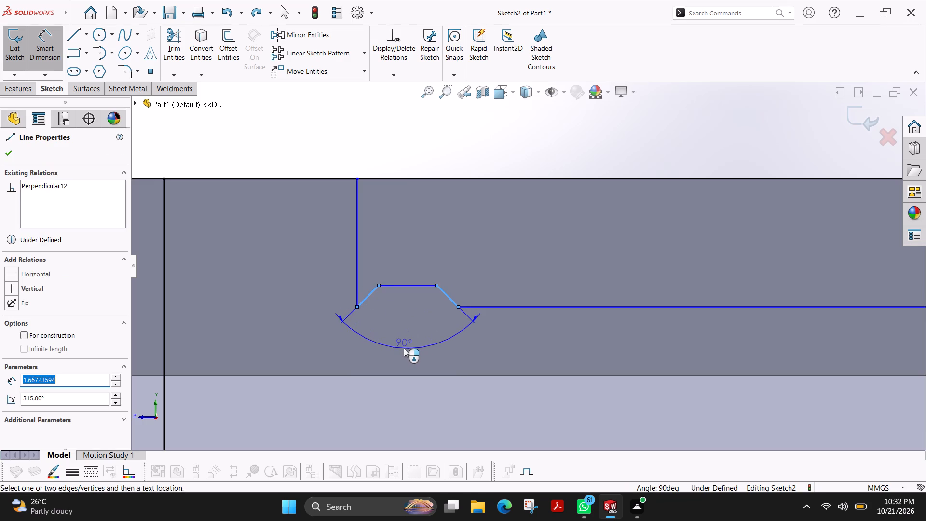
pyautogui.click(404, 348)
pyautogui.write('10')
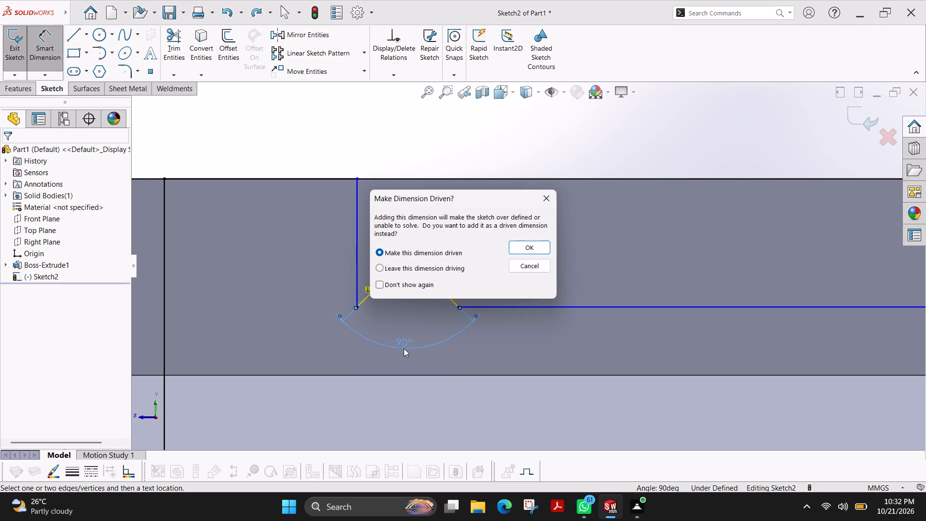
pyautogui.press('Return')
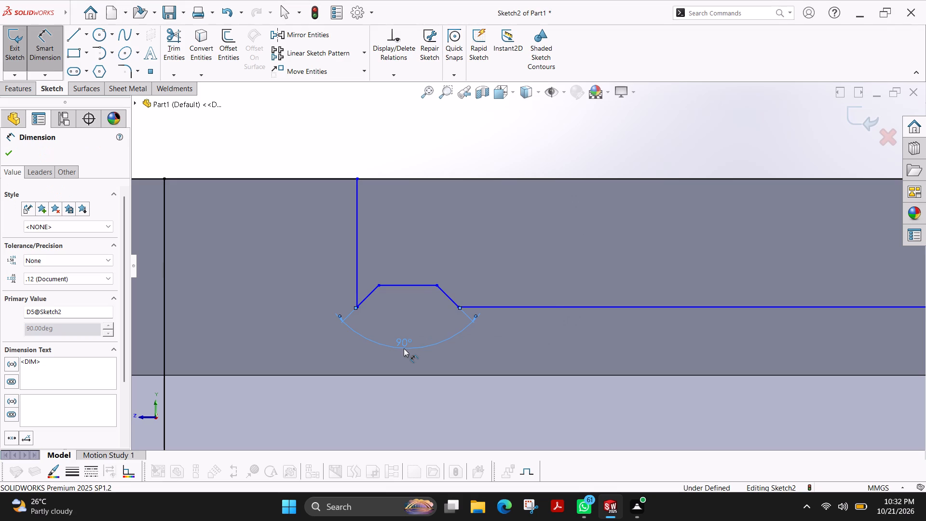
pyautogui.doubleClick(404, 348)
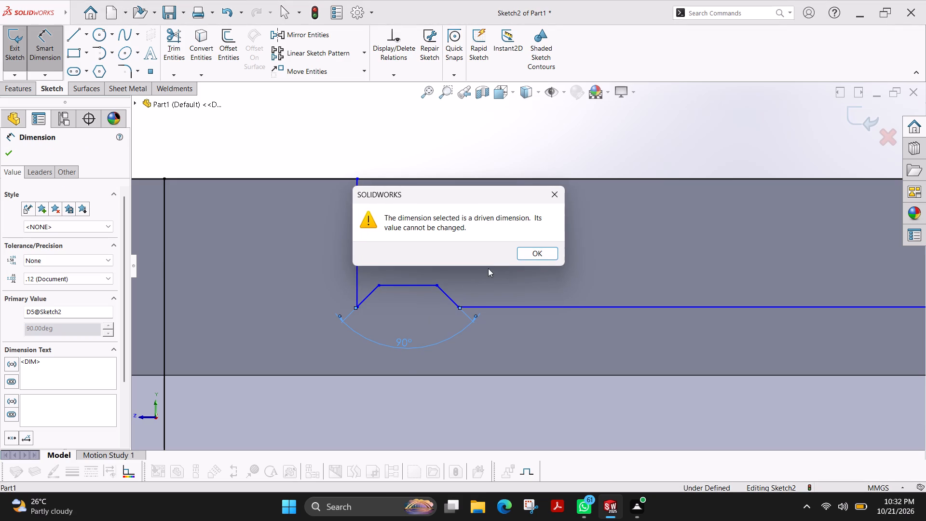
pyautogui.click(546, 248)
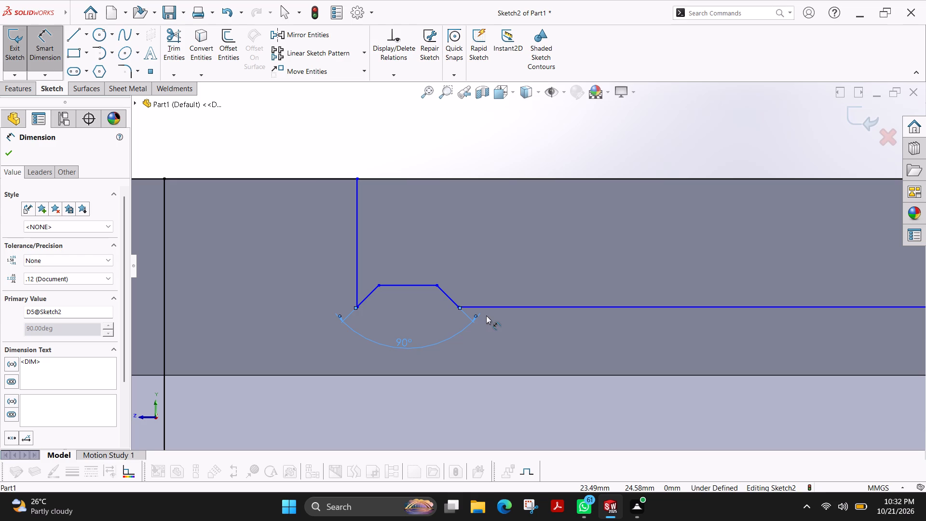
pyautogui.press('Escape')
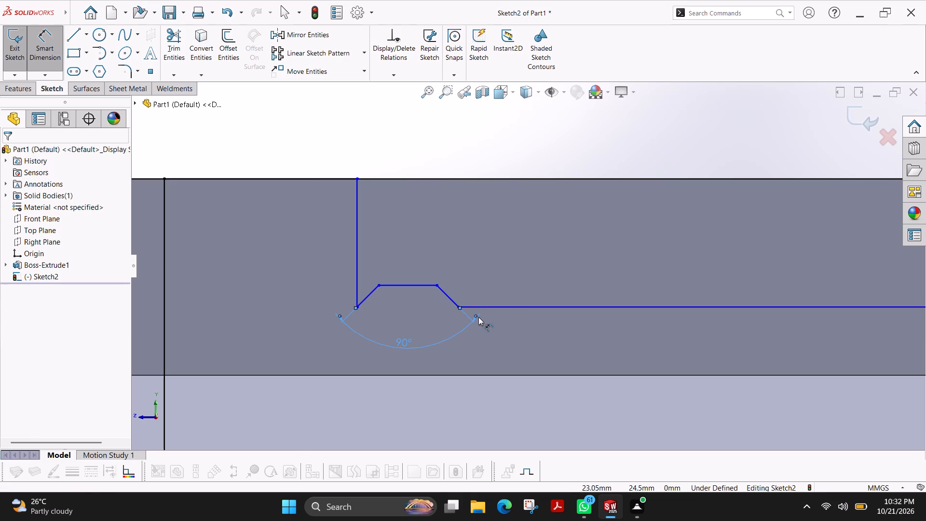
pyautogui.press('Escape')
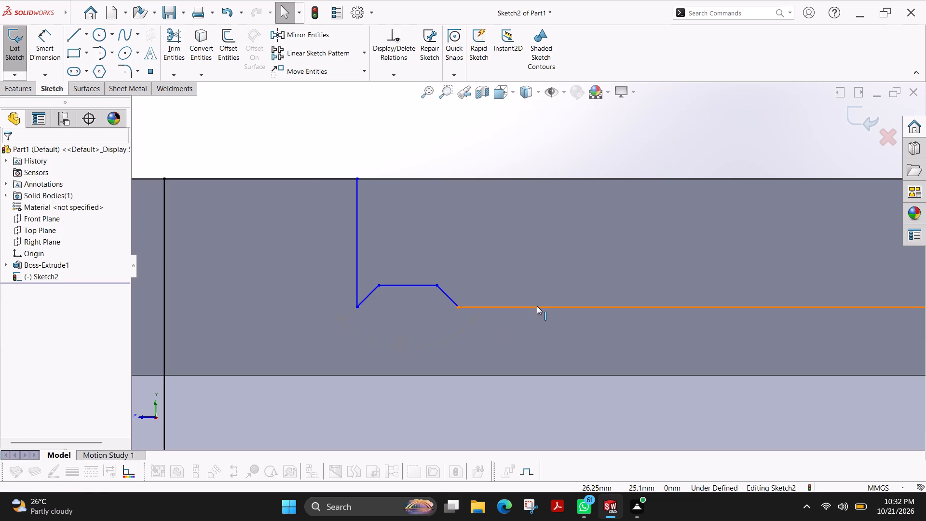
# Delete the long horizontal sketch line that continues from the lower end of the notch's second slanted line.
pyautogui.click(535, 306)
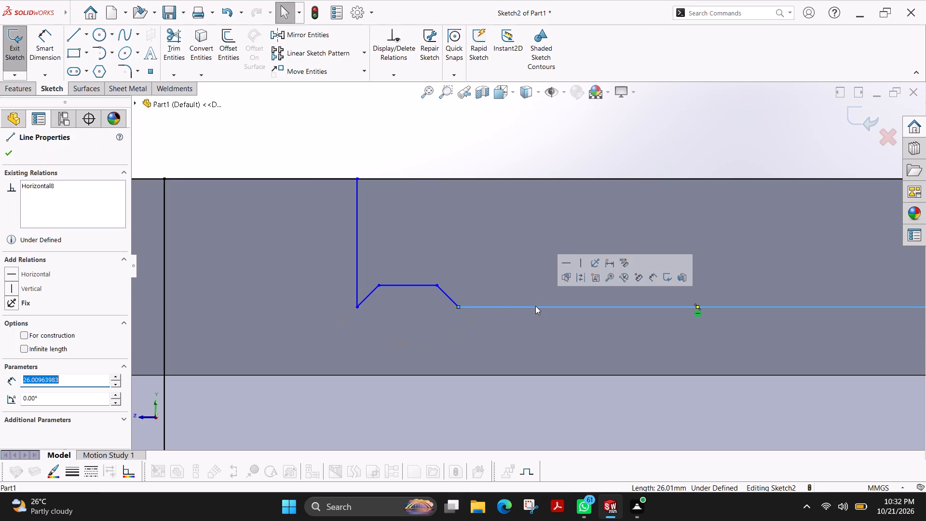
pyautogui.press('Delete')
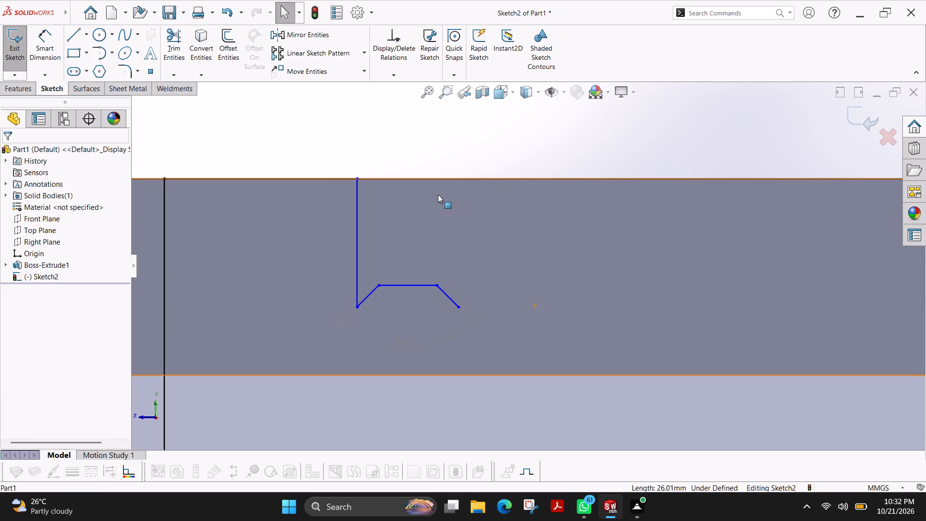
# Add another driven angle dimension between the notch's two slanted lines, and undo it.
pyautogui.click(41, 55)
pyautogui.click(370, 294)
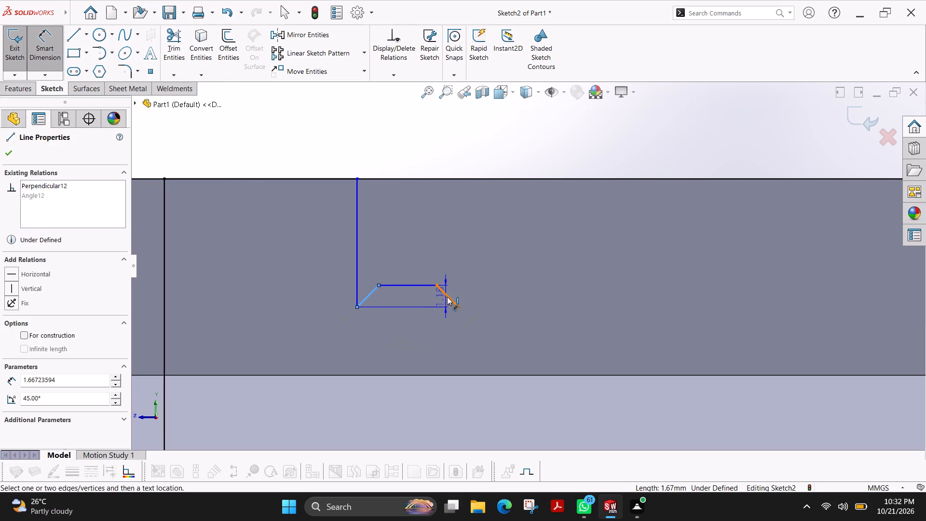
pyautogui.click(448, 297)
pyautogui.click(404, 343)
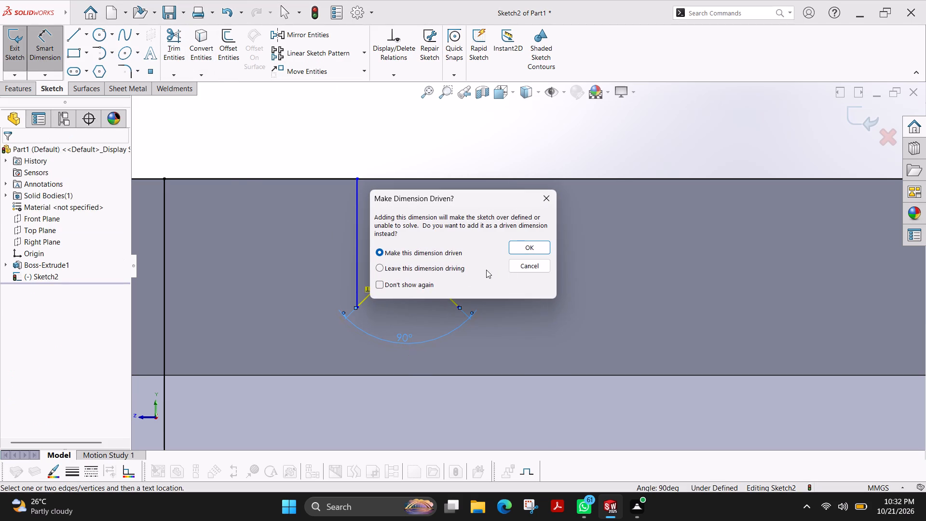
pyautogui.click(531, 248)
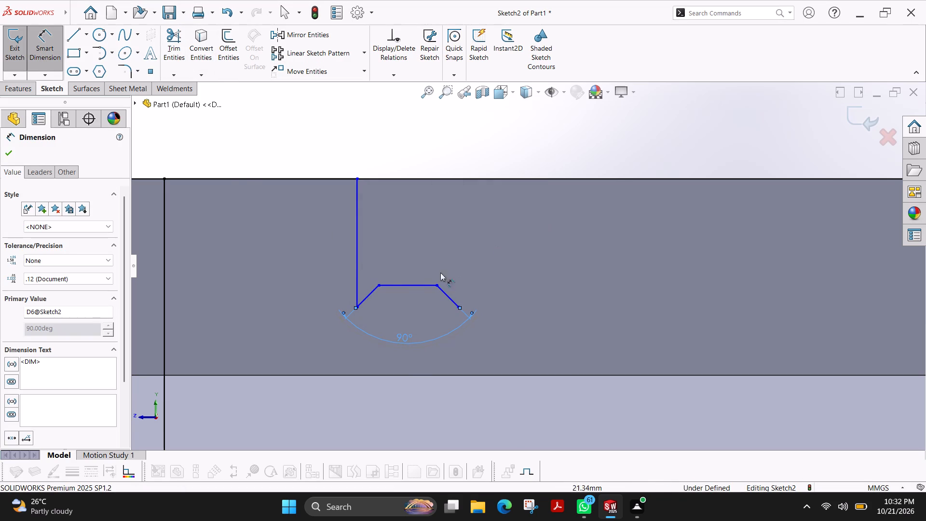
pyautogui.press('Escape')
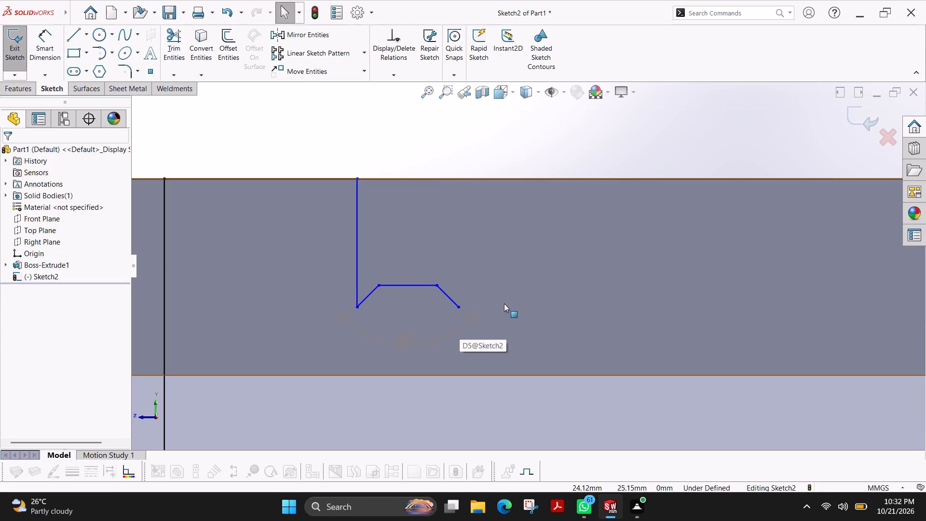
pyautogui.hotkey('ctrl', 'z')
# Delete the notch's short horizontal line and the slanted line beyond it, keeping the slanted line at the vertical.
pyautogui.moveTo(479, 317); pyautogui.dragTo(422, 275)
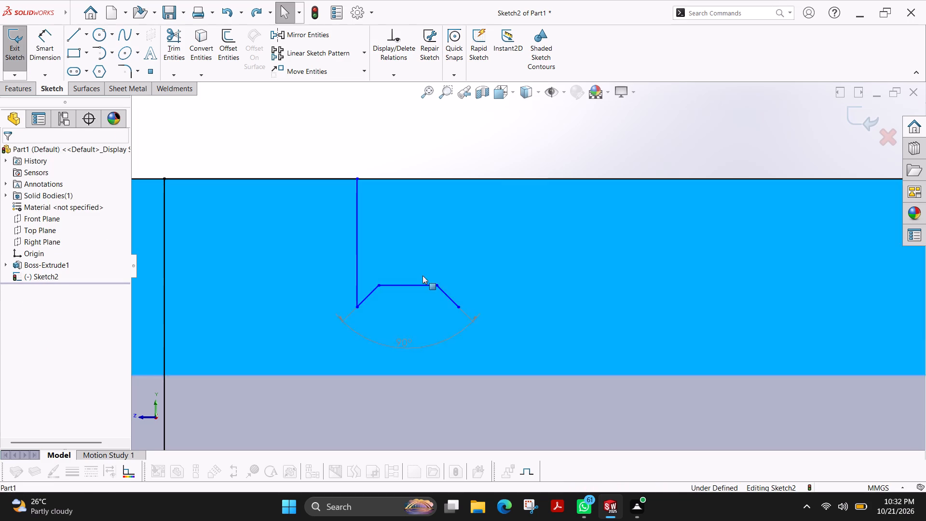
pyautogui.moveTo(422, 275); pyautogui.dragTo(409, 263)
pyautogui.press('Delete')
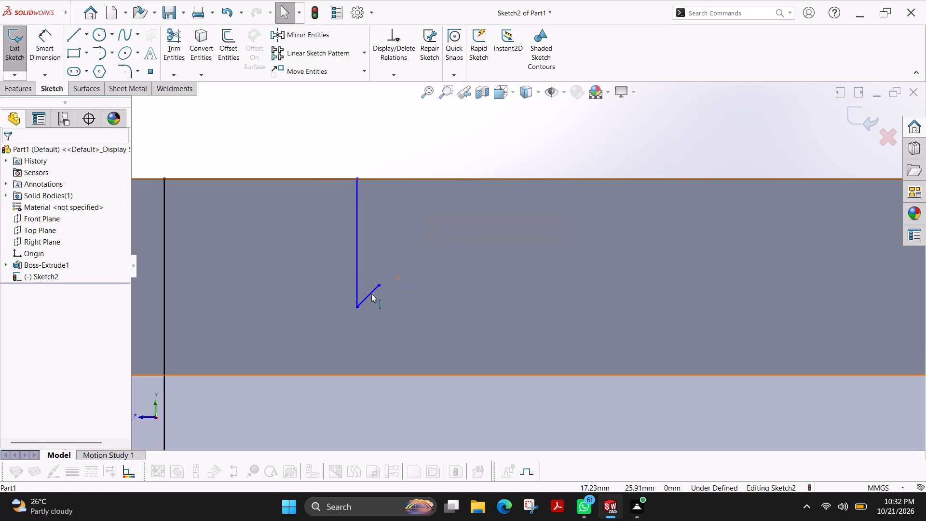
# Delete the remaining slanted line at the lower end of the notch's vertical line.
pyautogui.click(372, 295)
pyautogui.press('Delete')
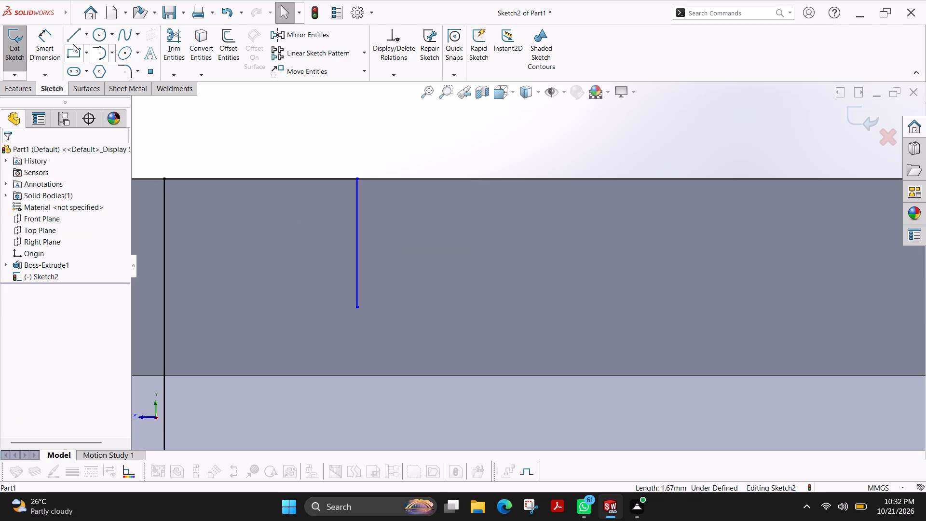
# From the vertical line's lower end, sketch a rising line about 1.9 mm, a horizontal about 3.4 mm and a falling line about 1.8 mm.
pyautogui.click(75, 35)
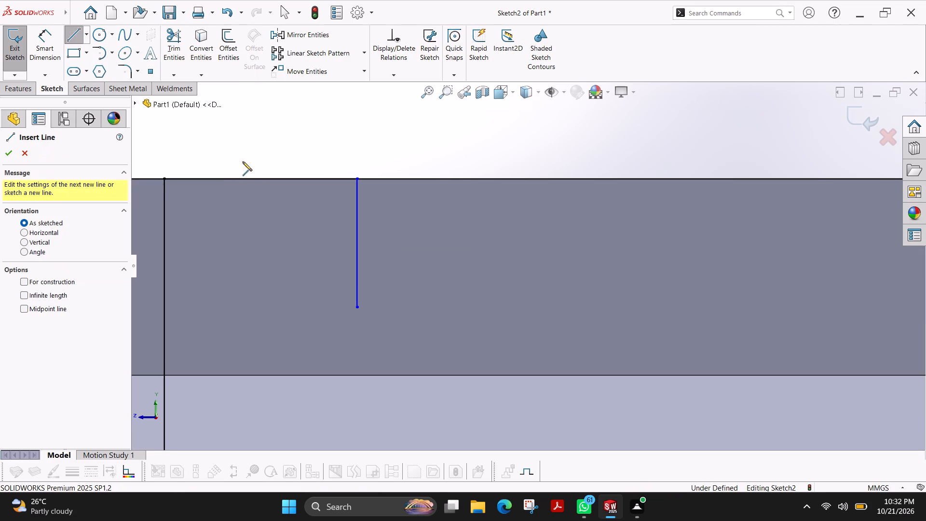
pyautogui.click(357, 307)
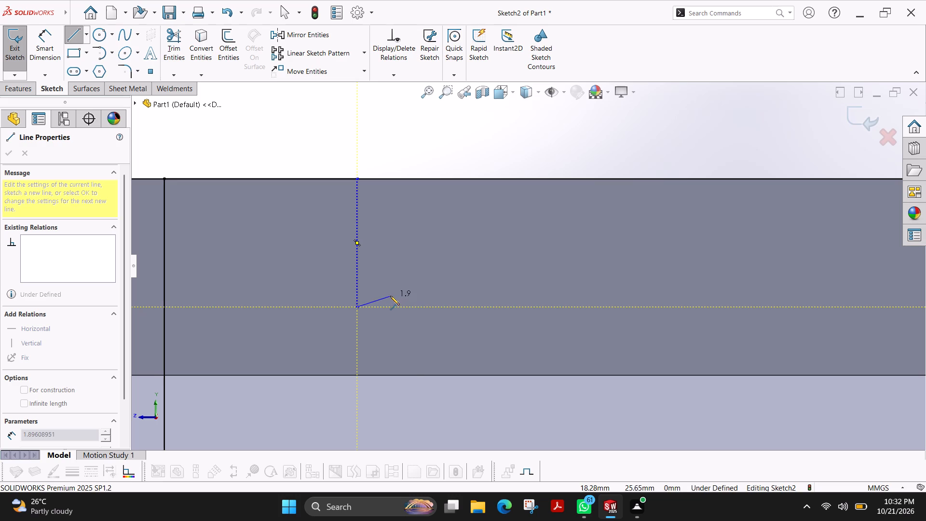
pyautogui.click(390, 296)
pyautogui.click(452, 296)
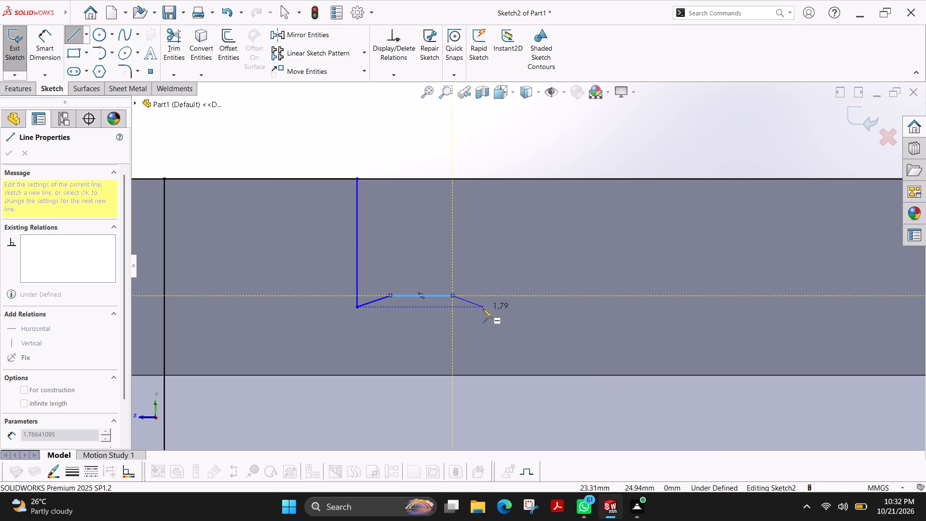
pyautogui.click(483, 309)
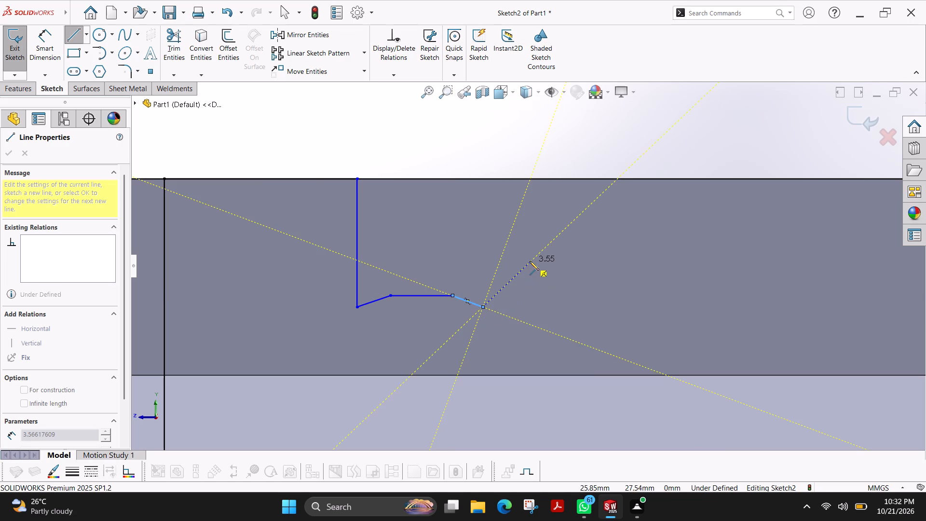
pyautogui.press('Escape')
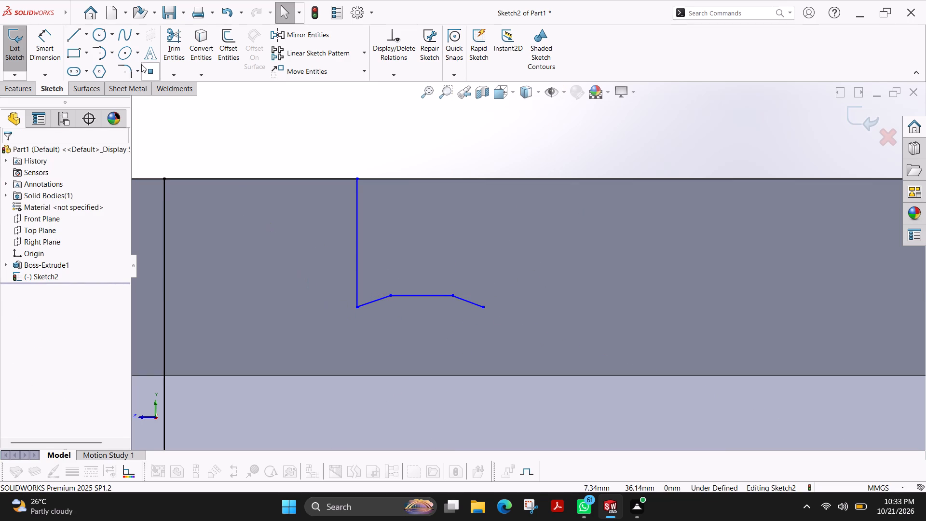
# Dimension the angle between the notch's two slanted lines, placed below the short horizontal line, as 100°.
pyautogui.click(46, 55)
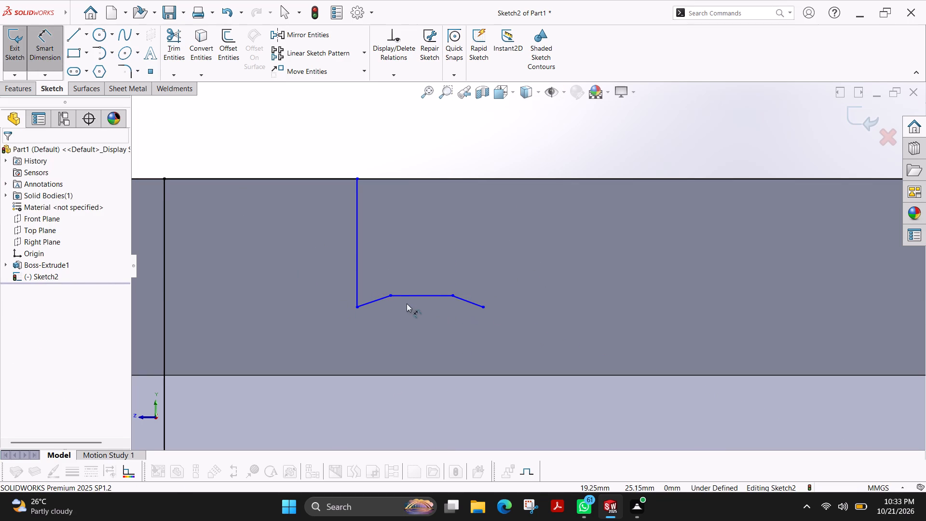
pyautogui.click(377, 299)
pyautogui.click(470, 302)
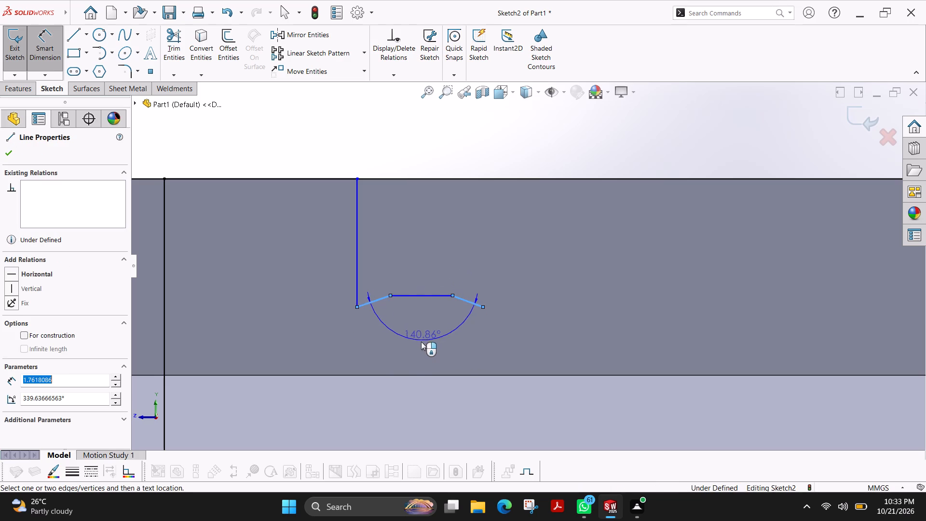
pyautogui.click(420, 343)
pyautogui.write('100')
pyautogui.press('Return')
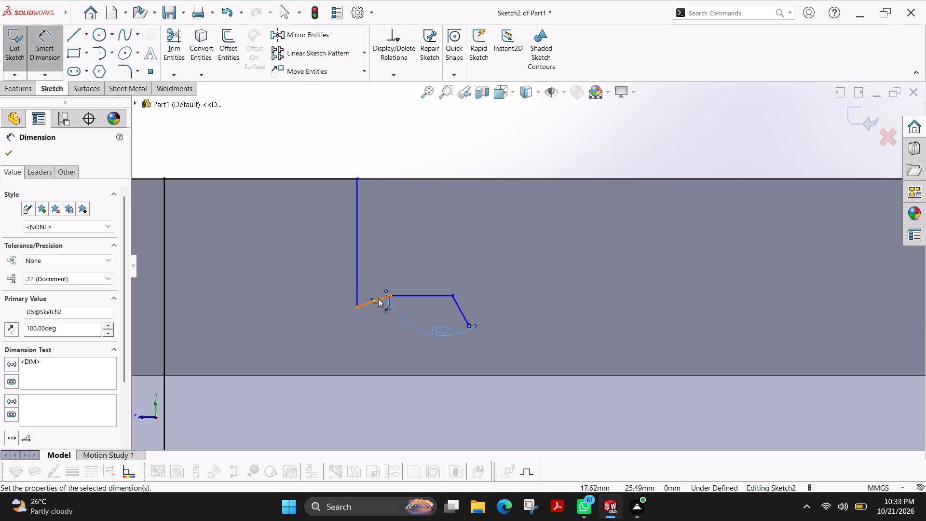
# Dimension the angle between the short horizontal line and the slanted line at the vertical as 40°.
pyautogui.click(413, 295)
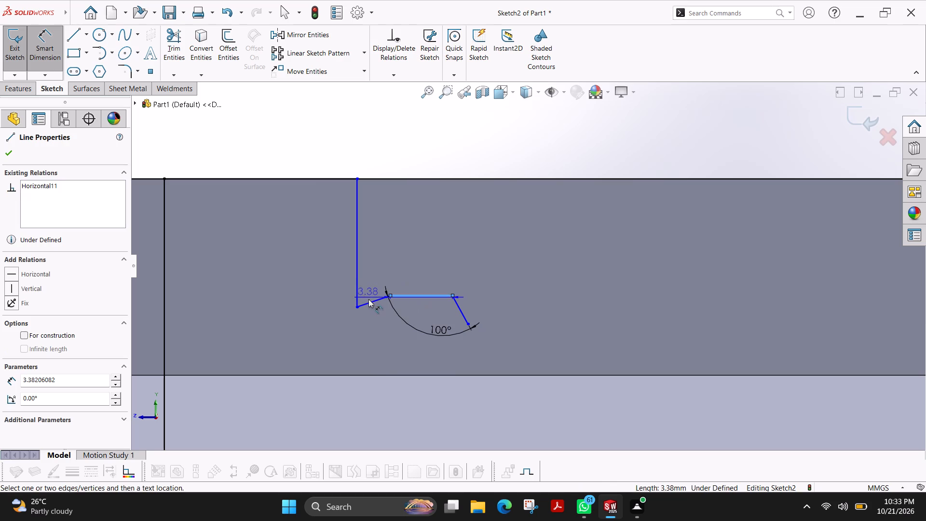
pyautogui.click(371, 302)
pyautogui.click(311, 307)
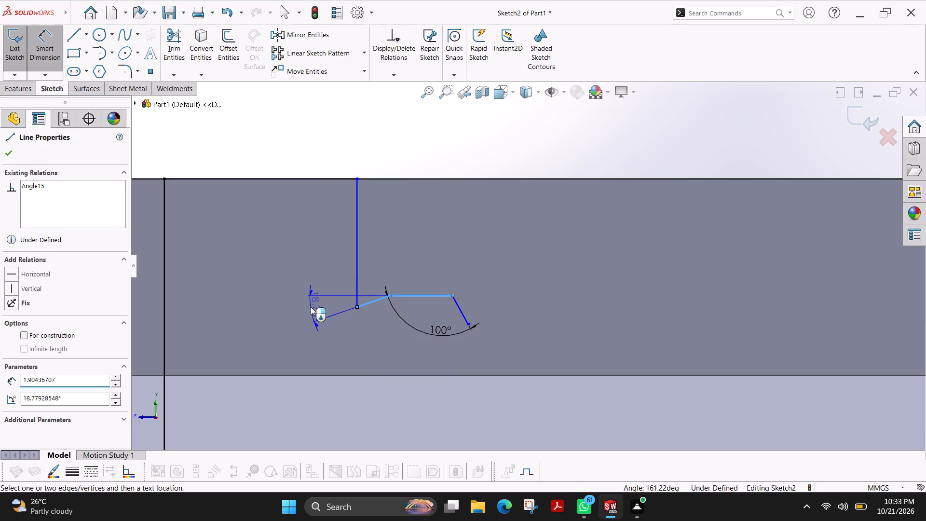
pyautogui.write('40')
pyautogui.press('Return')
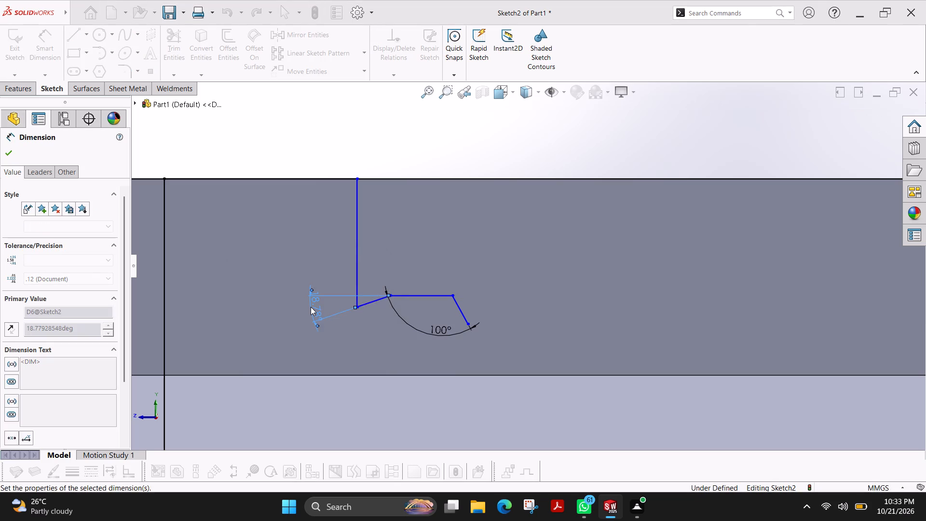
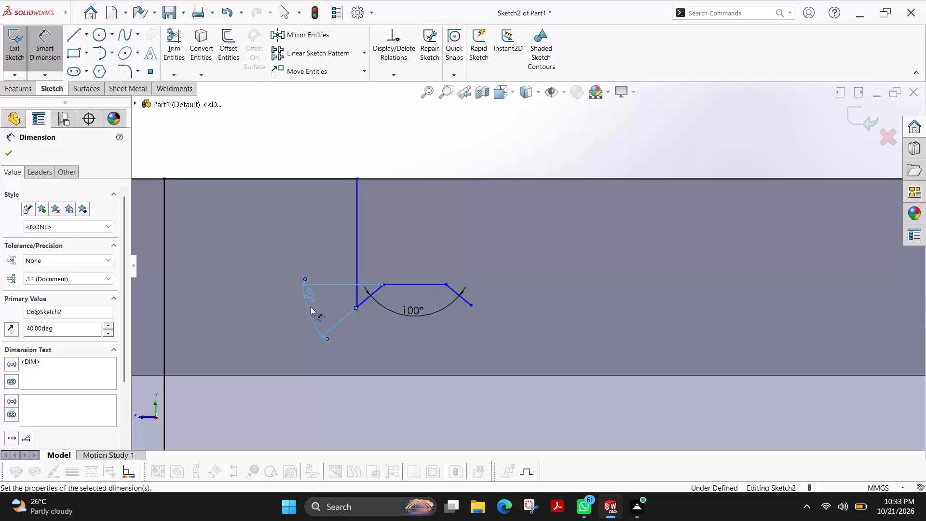
# Dimension the short horizontal line at the top of the notch as 2 mm.
pyautogui.click(411, 284)
pyautogui.click(414, 245)
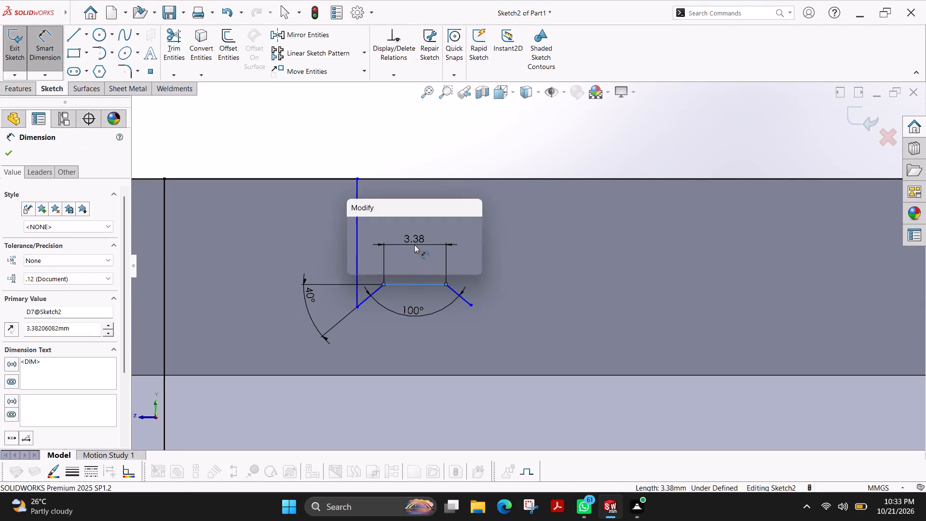
pyautogui.press('2')
pyautogui.press('Return')
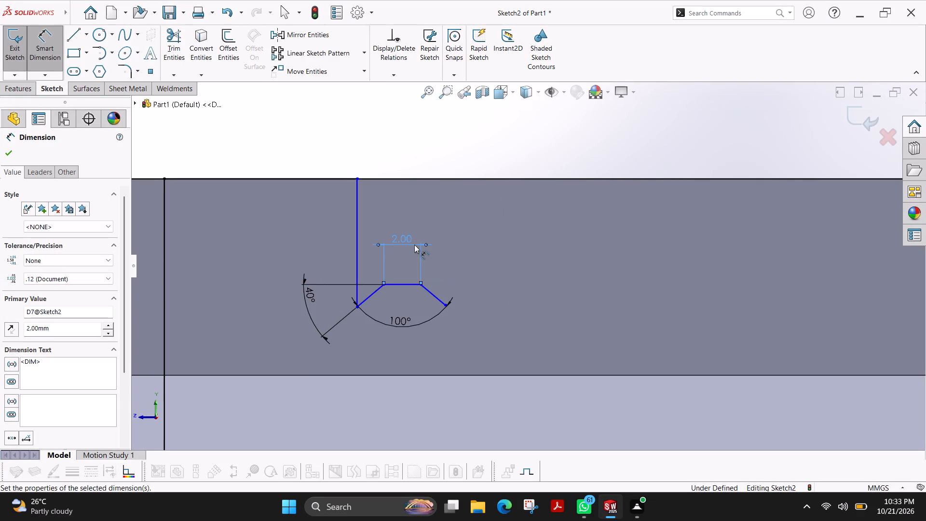
# Dimension the vertical distance from the short horizontal line to the free end of the falling slanted line as 1.5 mm.
pyautogui.click(412, 285)
pyautogui.click(446, 305)
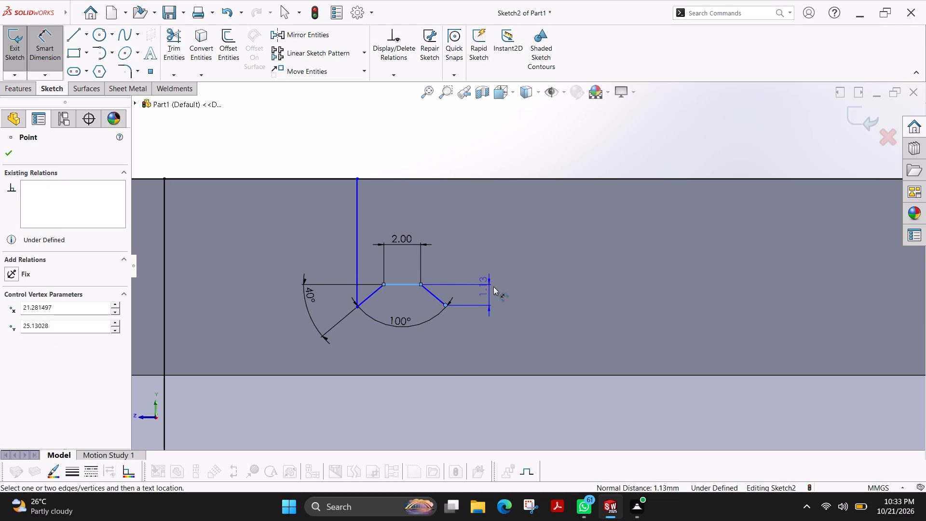
pyautogui.click(496, 260)
pyautogui.write('1.5')
pyautogui.press('Return')
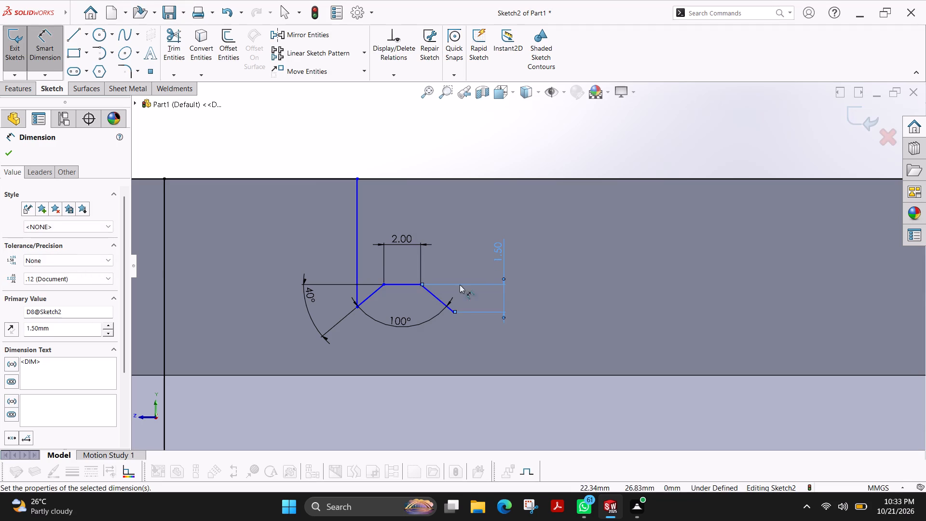
# Dimension the vertical distance from the short horizontal line to the lower end of the notch's vertical line as 1.5 mm.
pyautogui.click(403, 283)
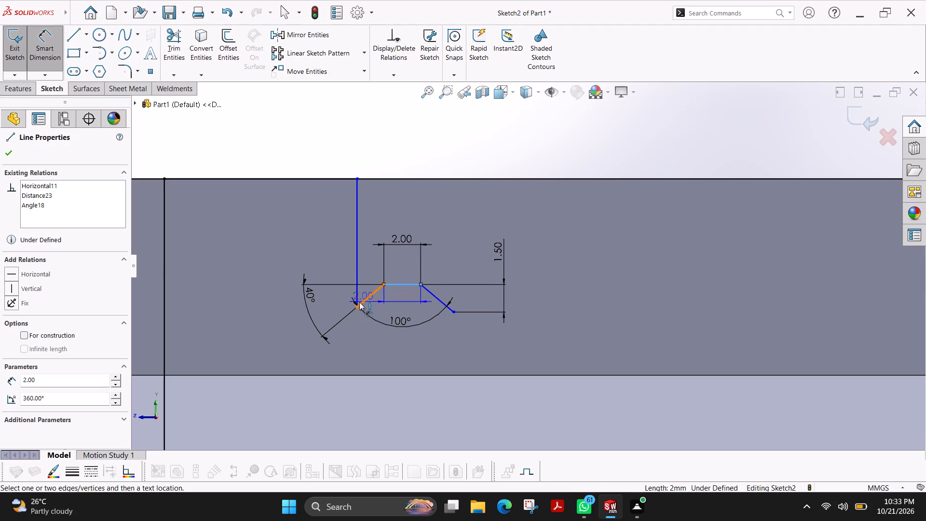
pyautogui.click(356, 308)
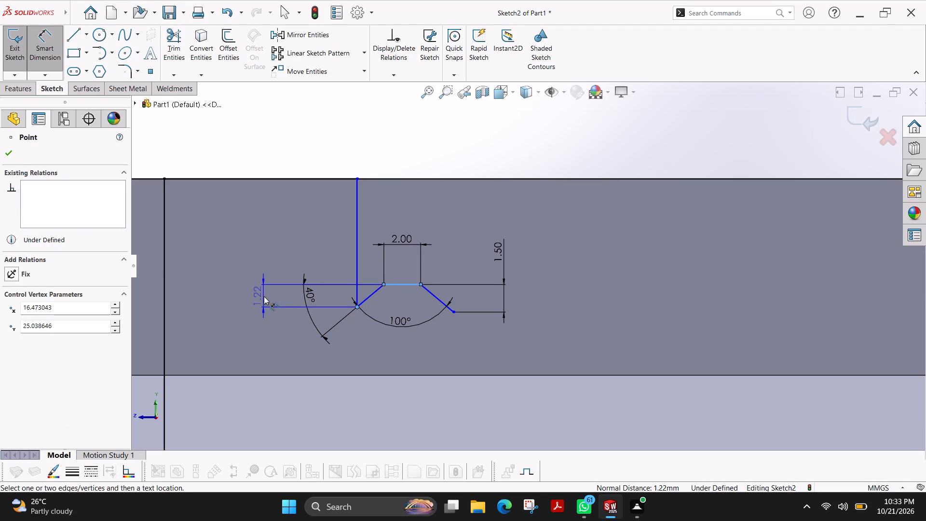
pyautogui.click(264, 296)
pyautogui.write('1.5')
pyautogui.press('Return')
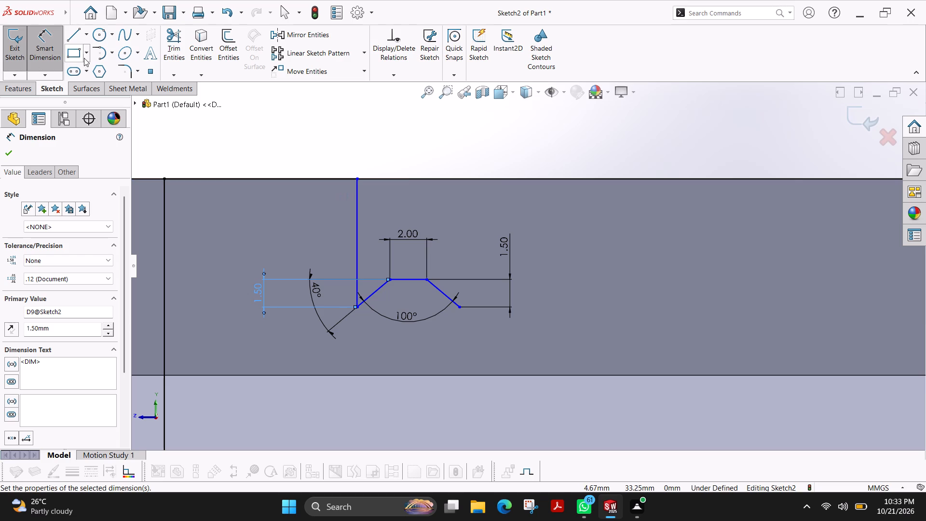
pyautogui.click(11, 149)
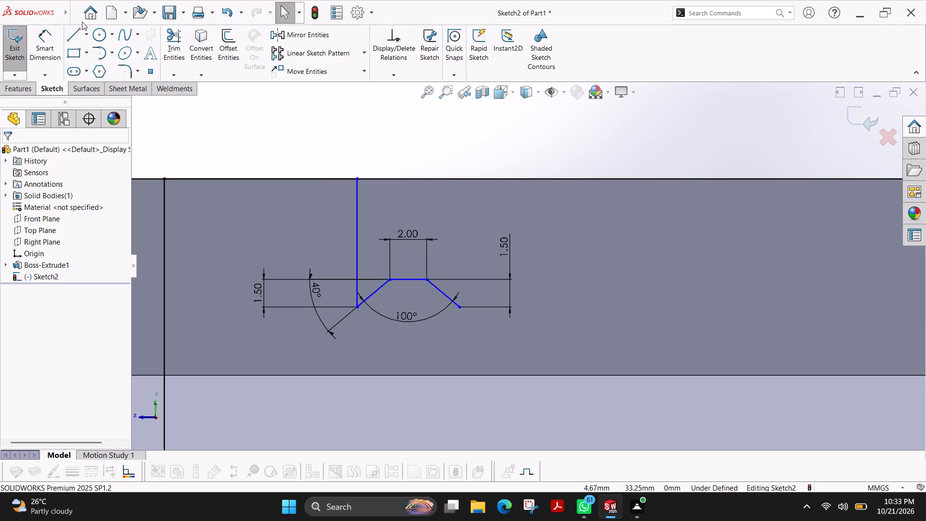
# Sketch a horizontal line about 26 mm long from the free end of the falling slanted line to the block's far vertical edge.
pyautogui.click(69, 33)
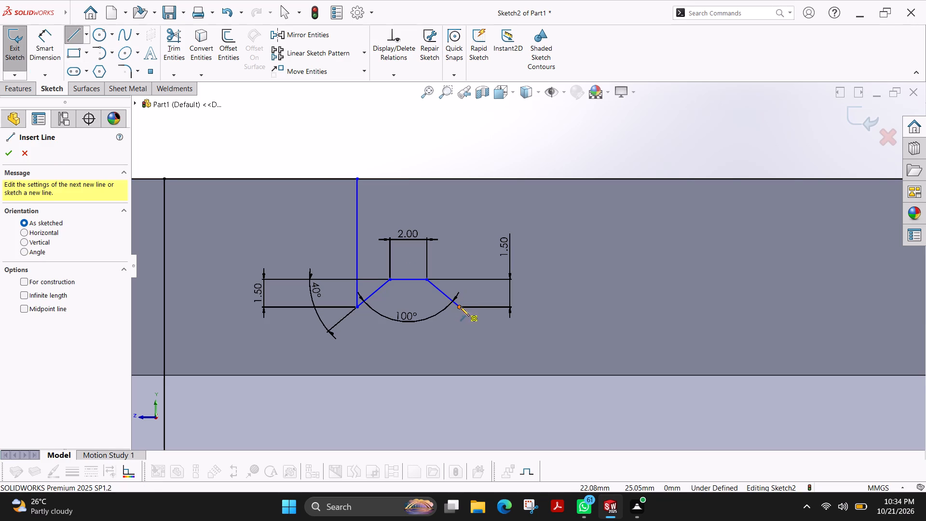
pyautogui.click(461, 308)
pyautogui.scroll(1, 810, 315)
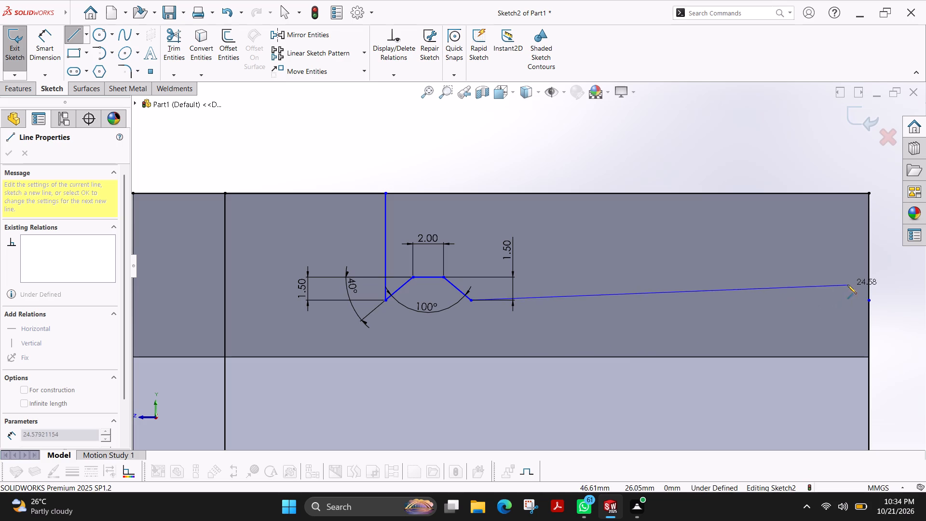
pyautogui.click(869, 302)
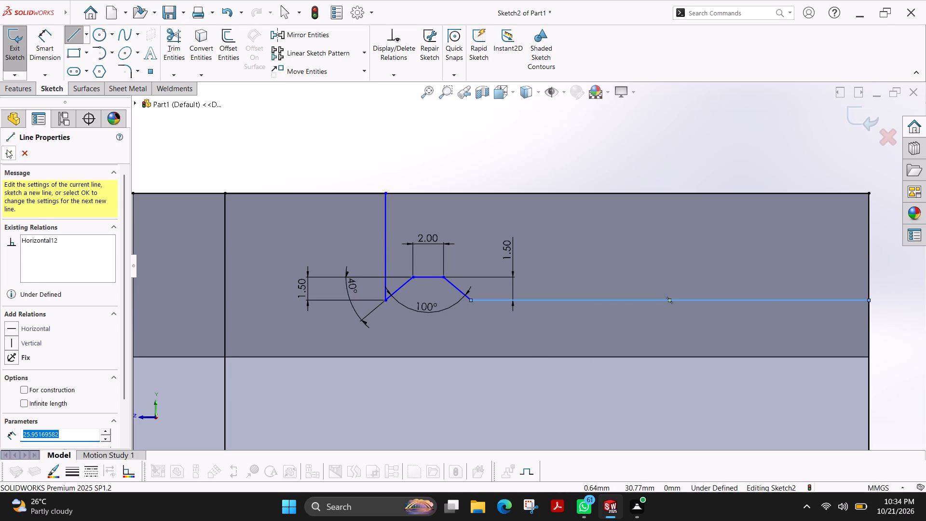
pyautogui.click(7, 154)
pyautogui.press('Escape')
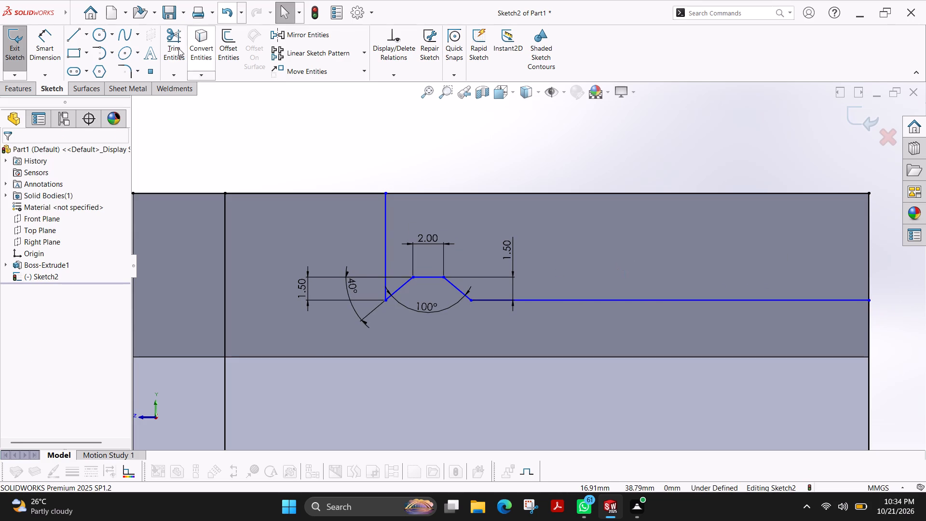
# Dimension the distance between the new long horizontal line and the block's top edge as 7 mm.
pyautogui.click(50, 40)
pyautogui.click(718, 300)
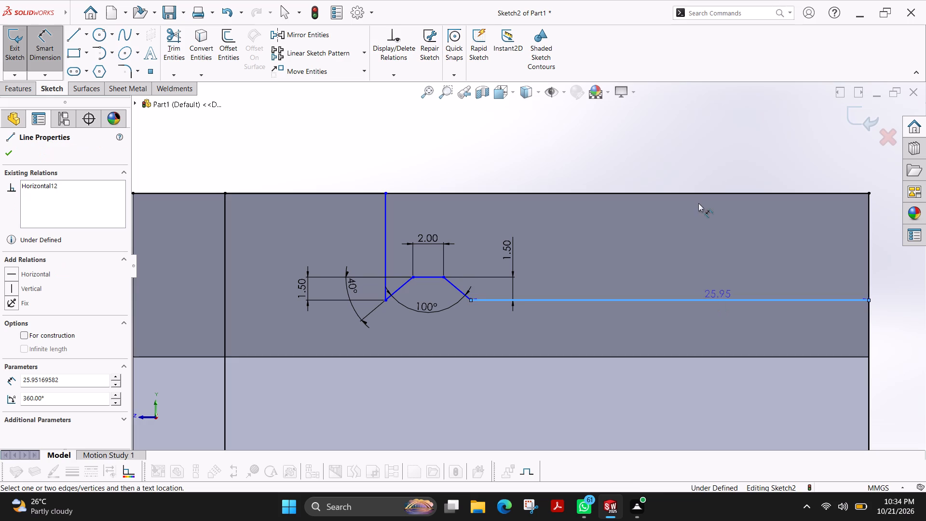
pyautogui.click(708, 194)
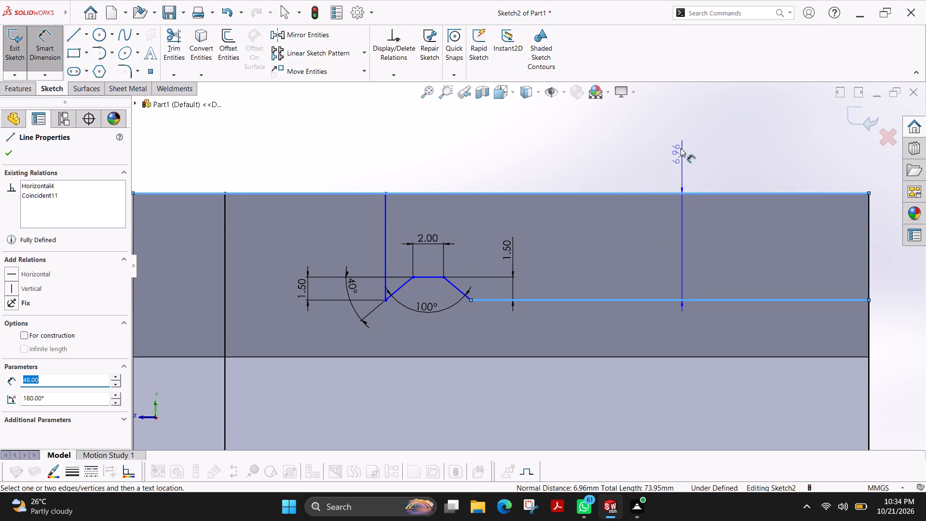
pyautogui.click(678, 141)
pyautogui.press('7')
pyautogui.press('Return')
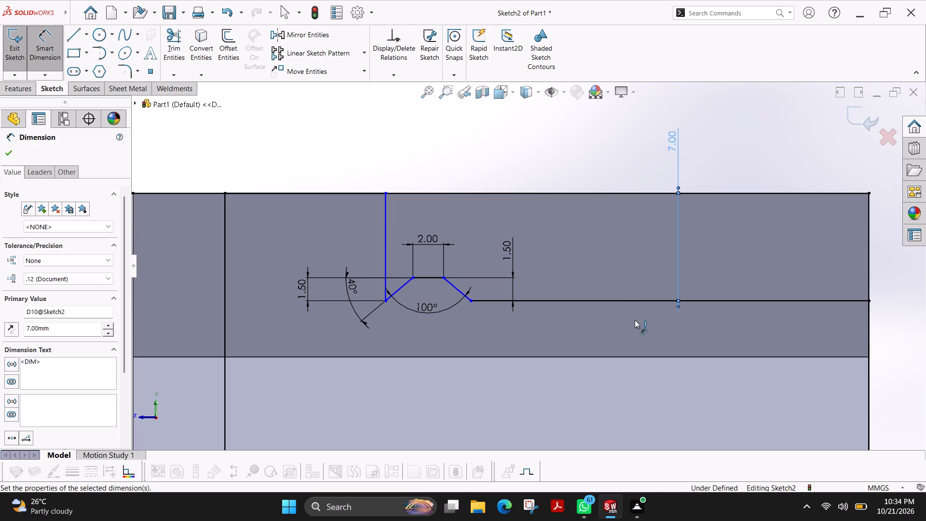
# Dimension the height of the lower profile's horizontal line above the block's bottom edge as 10.67 mm.
pyautogui.scroll(2, 846, 351)
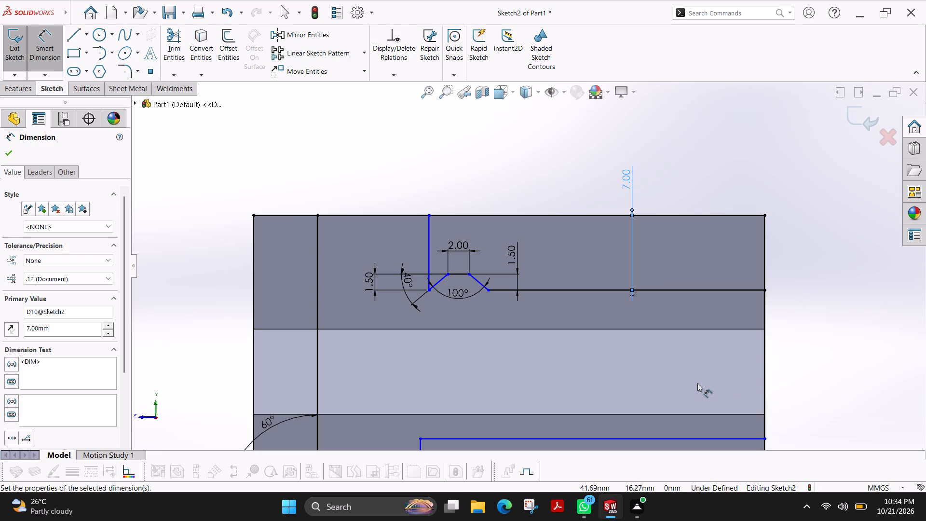
pyautogui.scroll(1, 697, 383)
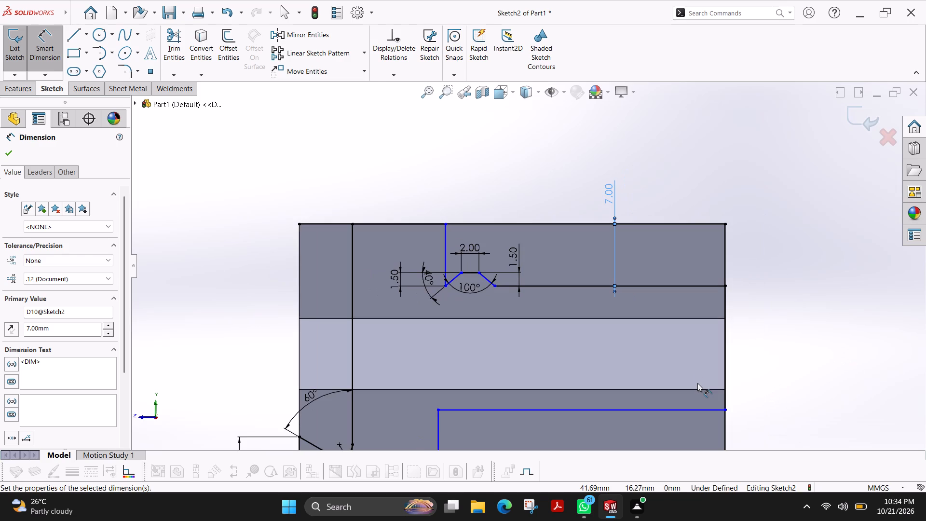
pyautogui.scroll(3, 668, 406)
pyautogui.scroll(-3, 581, 365)
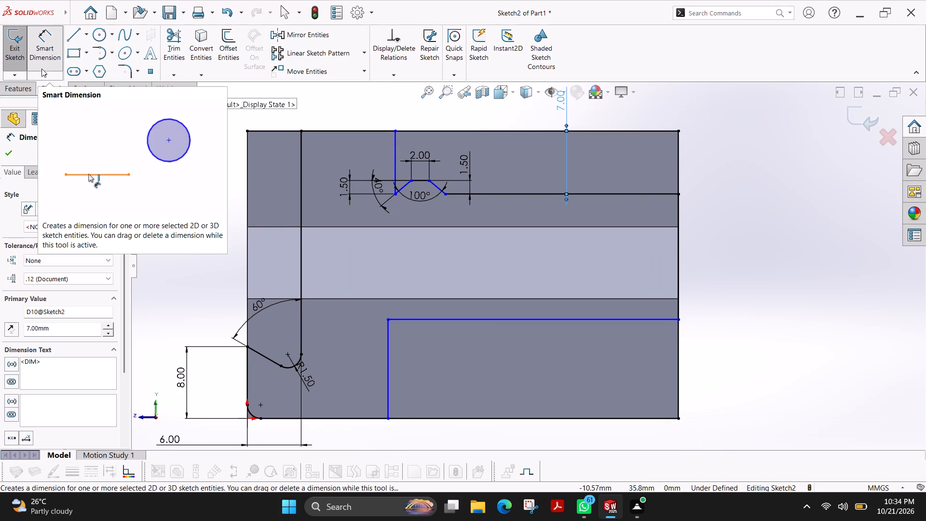
pyautogui.click(47, 55)
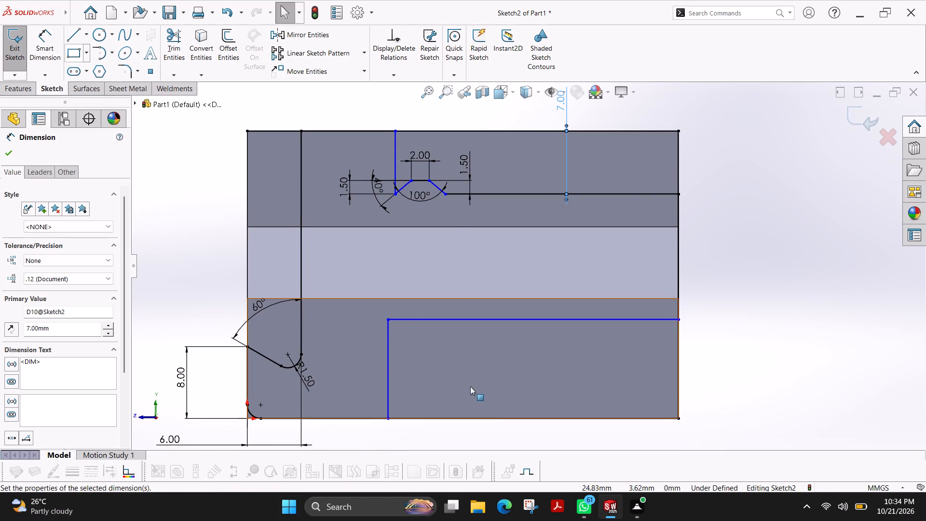
pyautogui.click(495, 420)
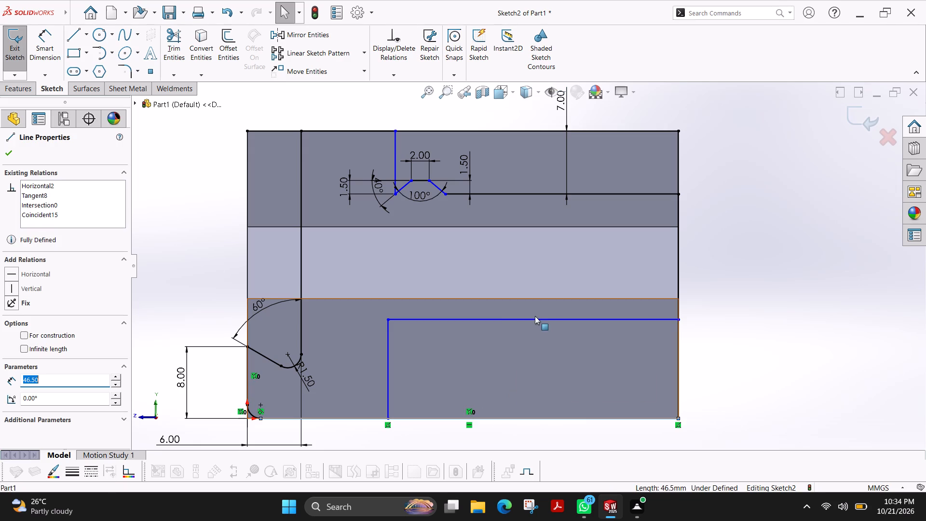
pyautogui.click(48, 62)
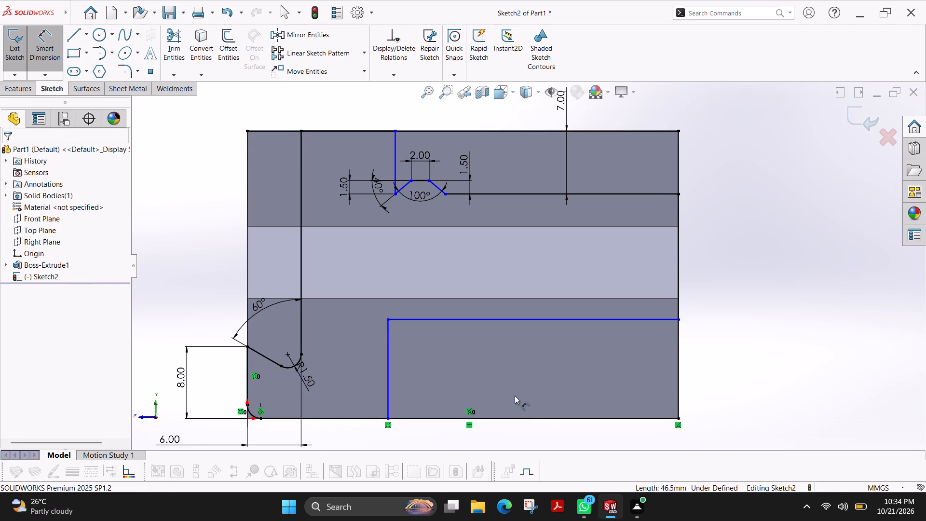
pyautogui.click(530, 418)
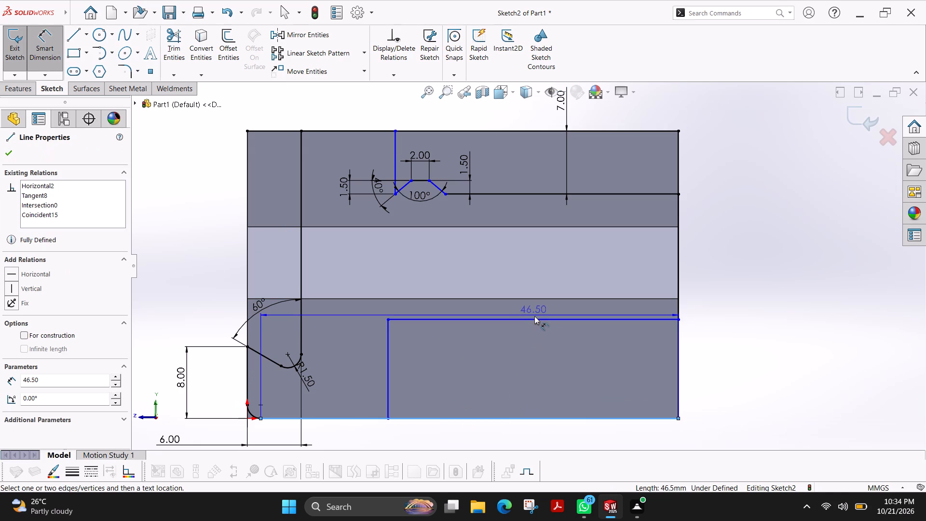
pyautogui.click(536, 318)
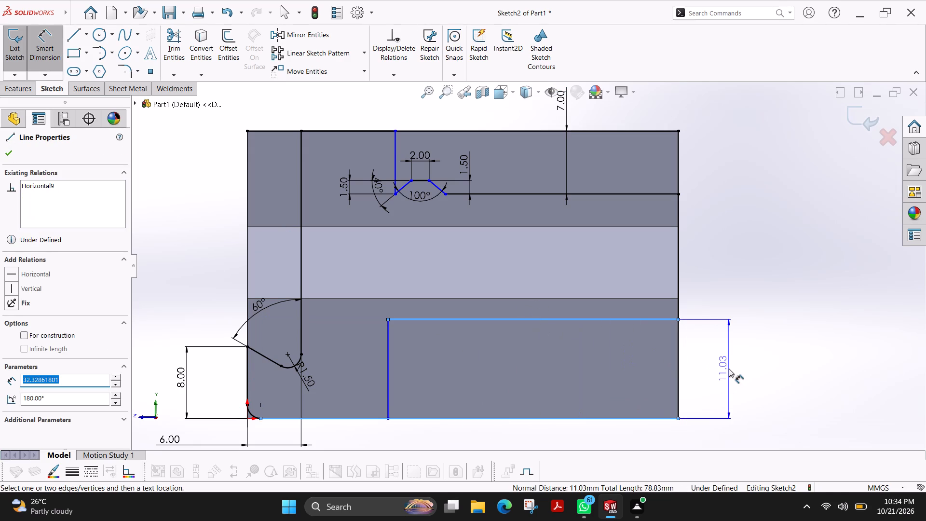
pyautogui.click(729, 369)
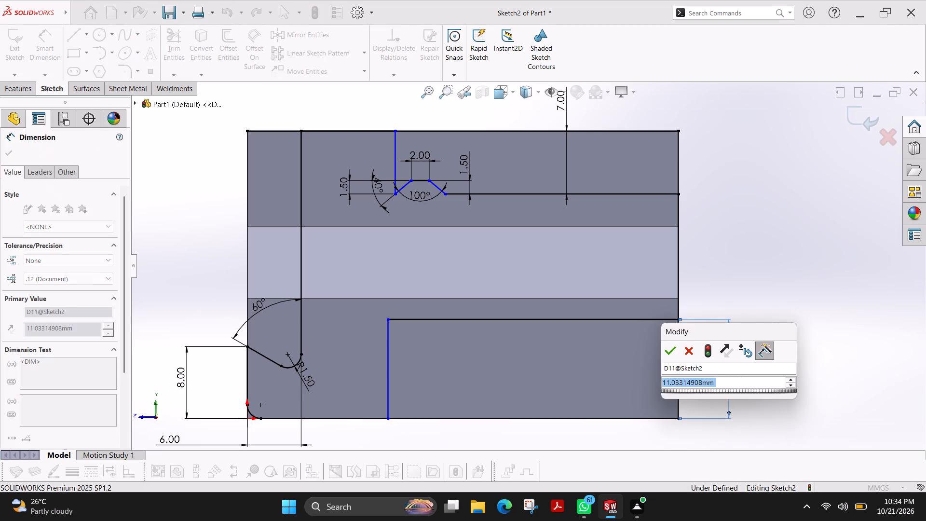
pyautogui.write('10.')
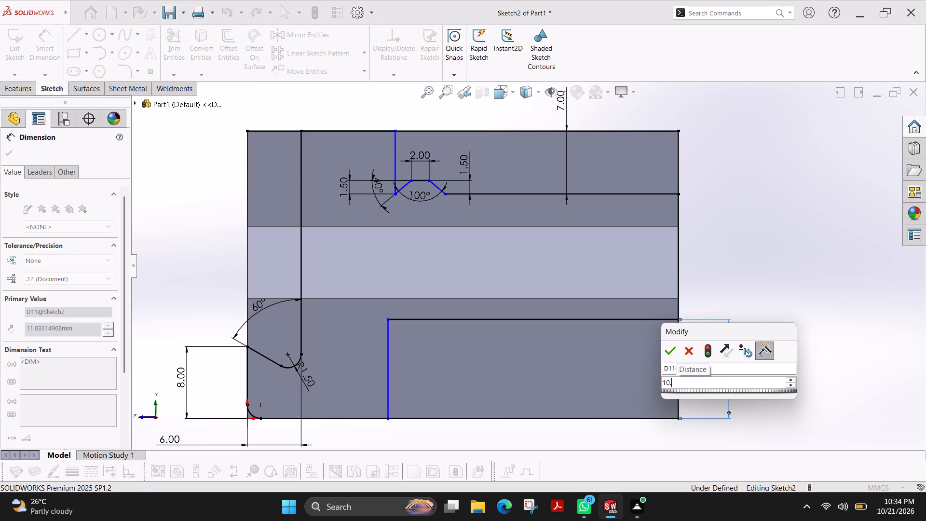
pyautogui.press('6')
pyautogui.press('7')
pyautogui.press('Return')
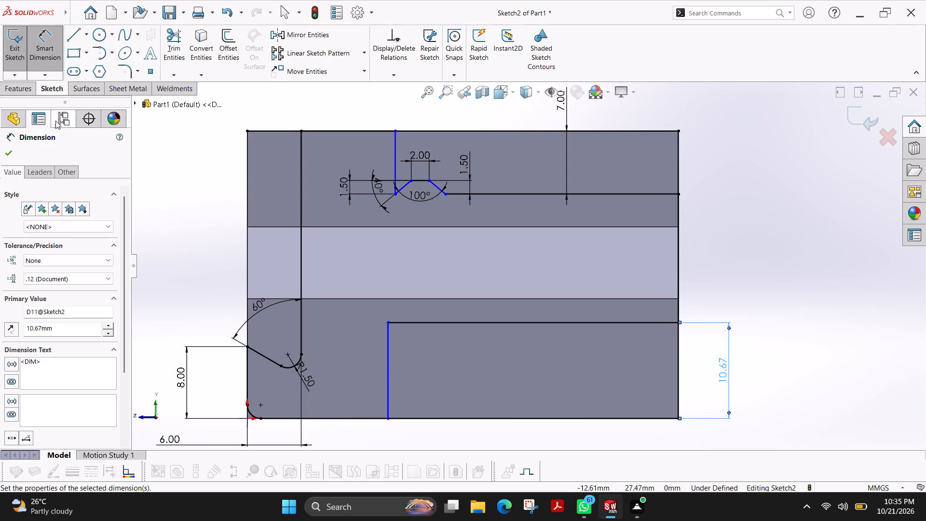
# Fillet both corners of the lower profile's vertical line and the horizontal line's junction with the far vertical edge at 1.5 mm radius.
pyautogui.click(124, 68)
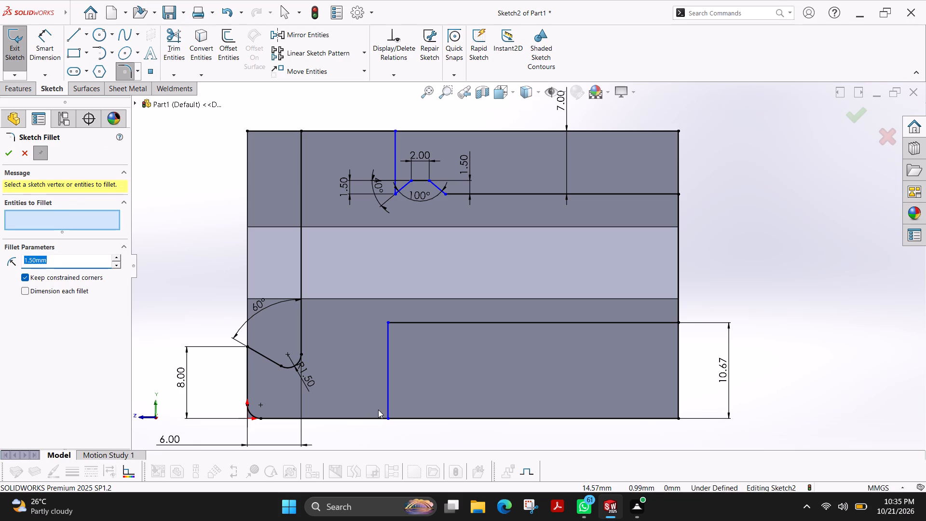
pyautogui.click(388, 396)
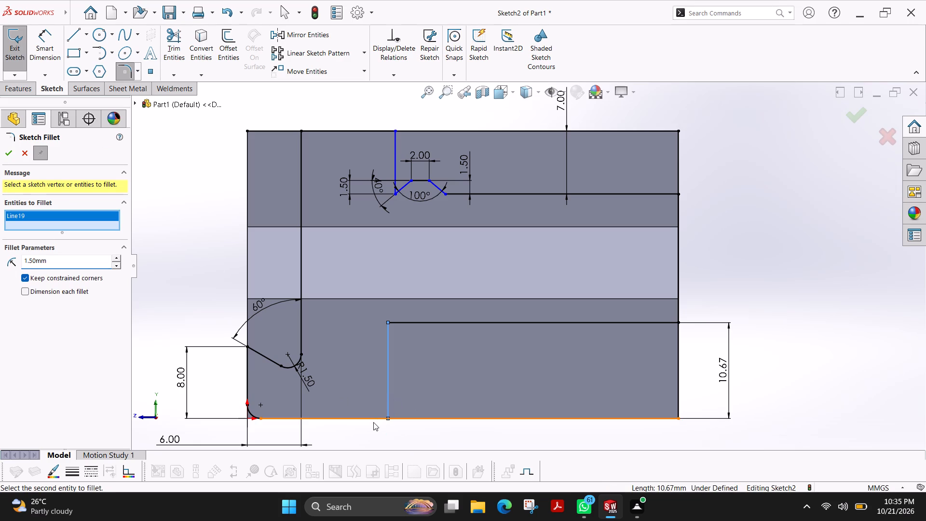
pyautogui.click(356, 417)
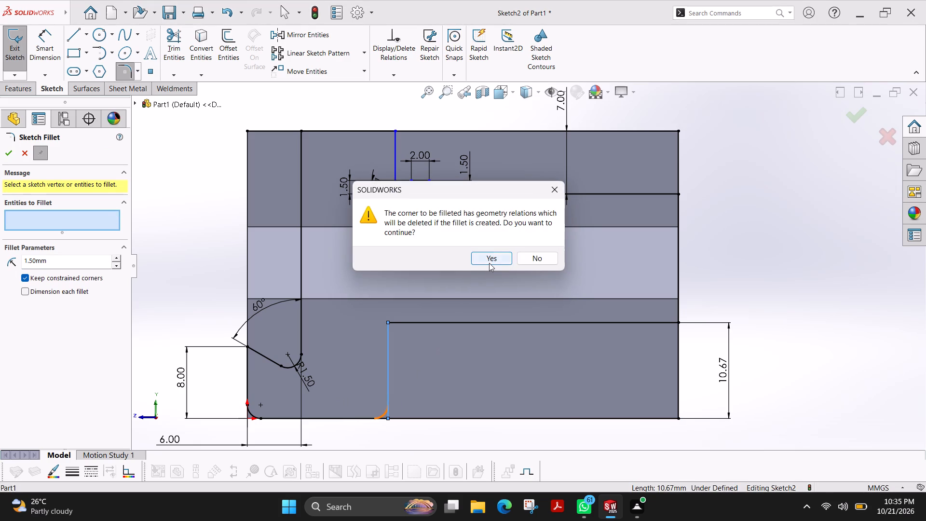
pyautogui.click(489, 263)
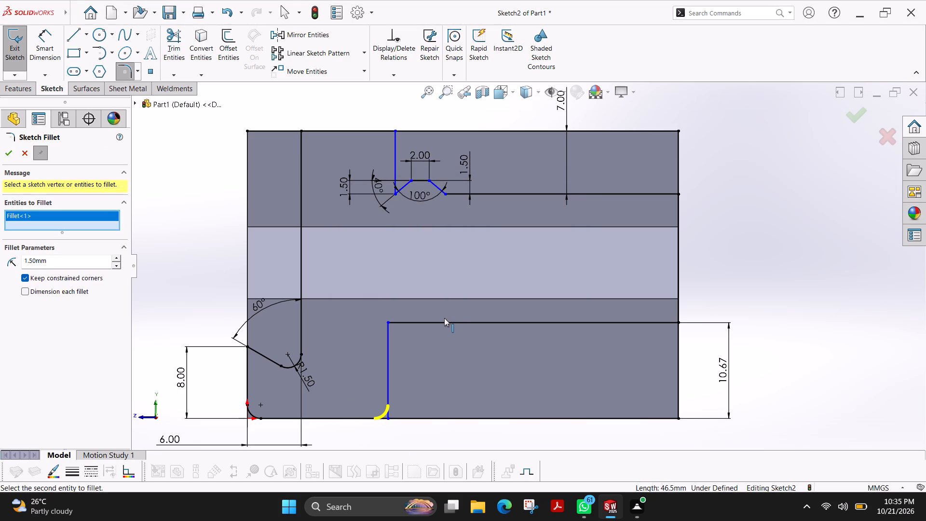
pyautogui.click(450, 322)
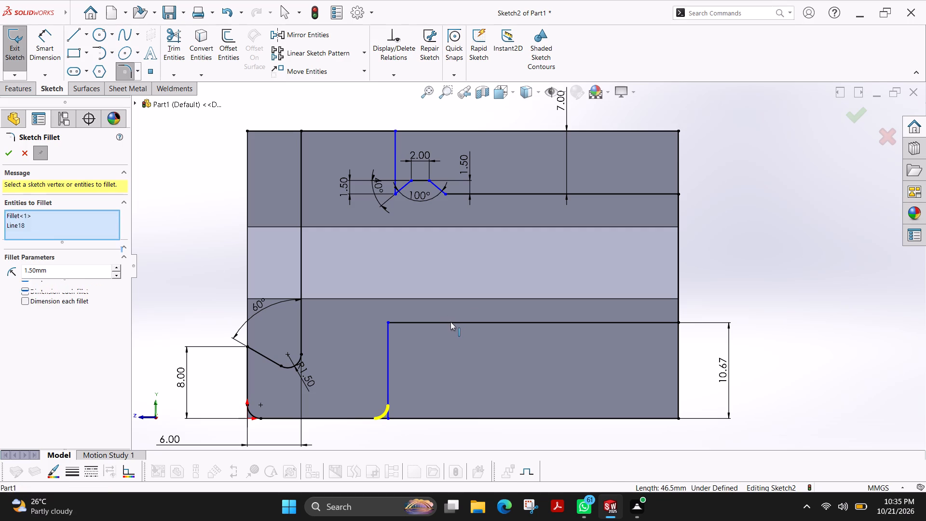
pyautogui.click(388, 353)
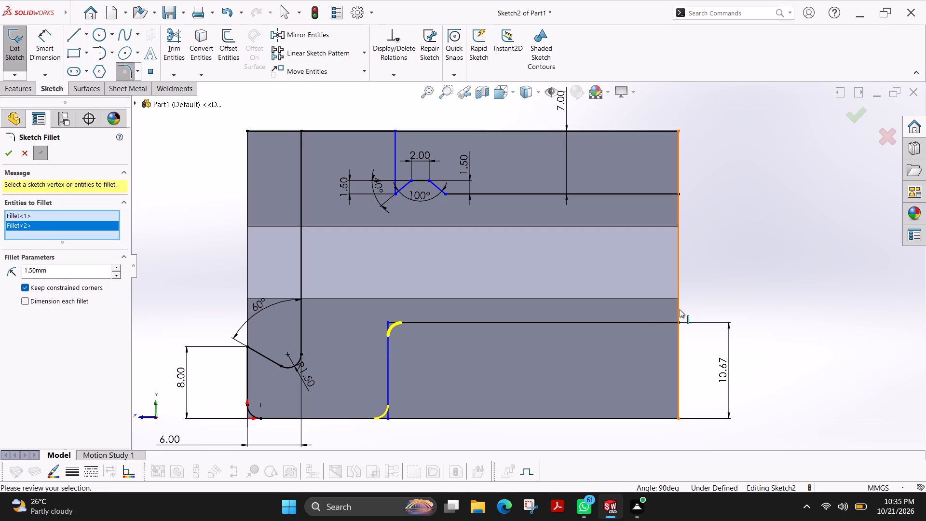
pyautogui.click(657, 324)
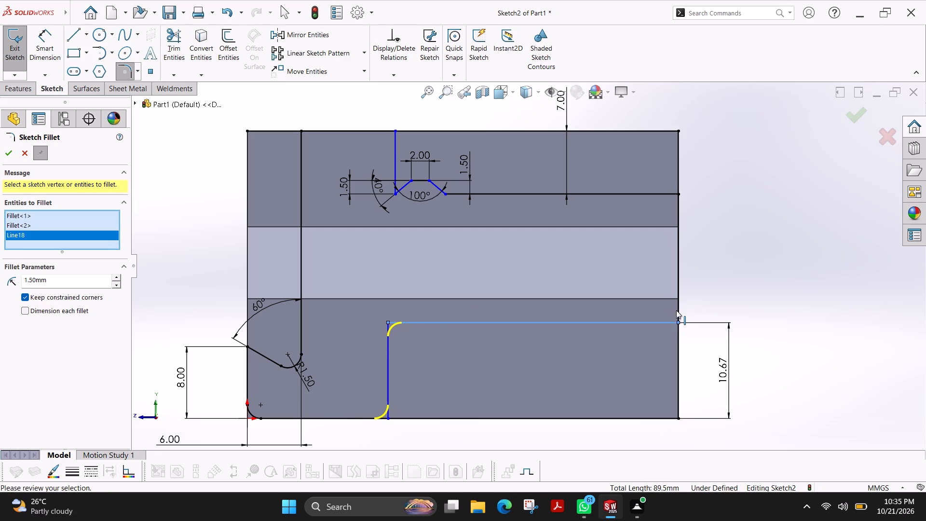
pyautogui.click(678, 298)
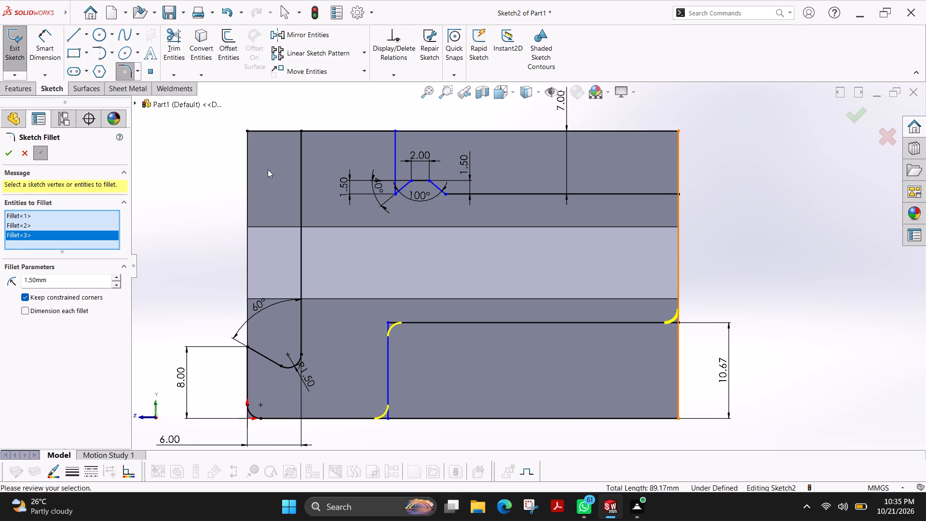
pyautogui.click(12, 152)
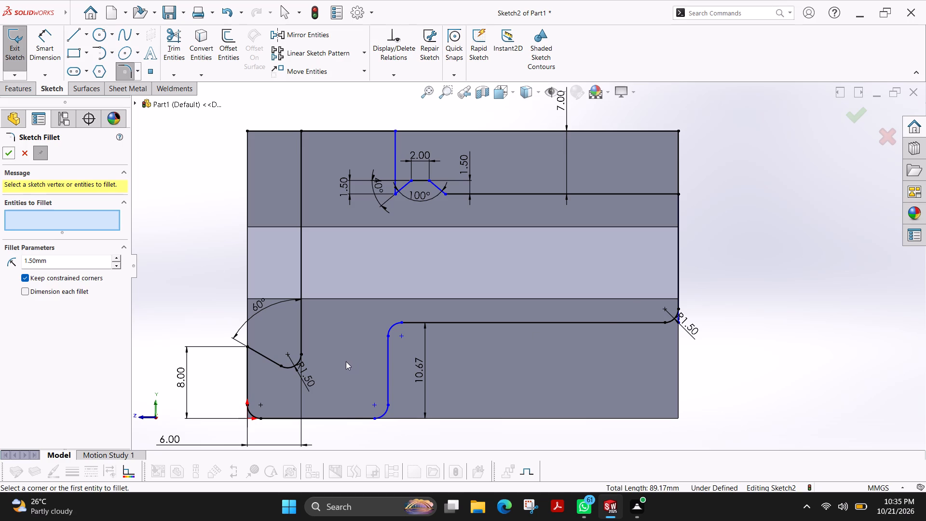
pyautogui.click(9, 155)
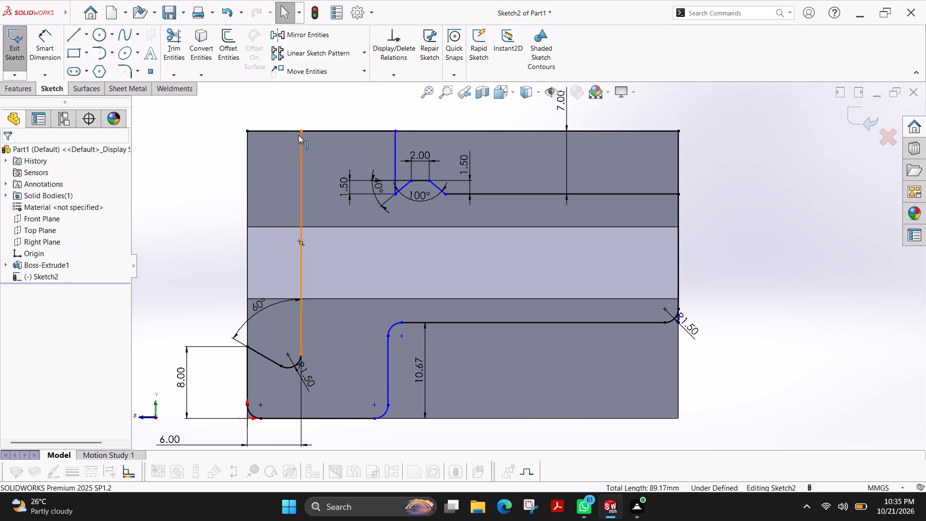
# Trim away the top edge segment between the long vertical line and the notch's vertical line.
pyautogui.click(174, 43)
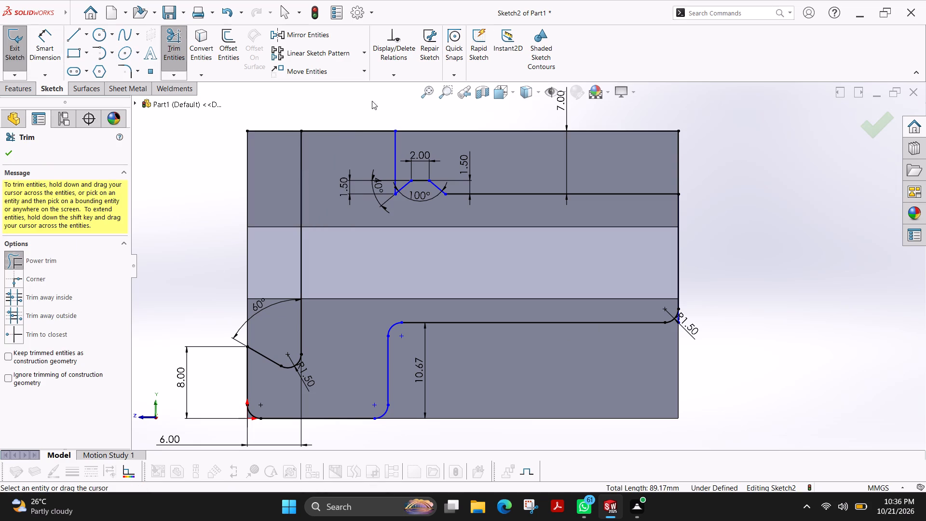
pyautogui.moveTo(350, 115); pyautogui.dragTo(338, 144)
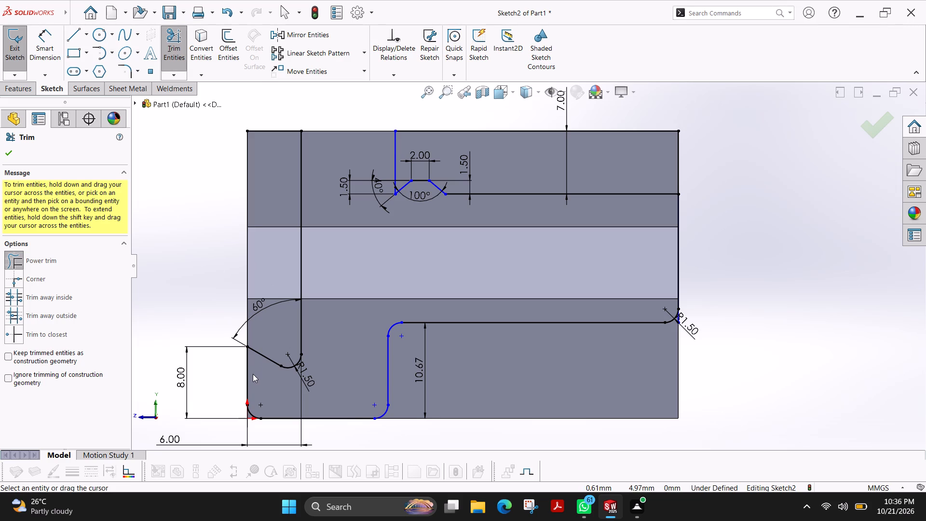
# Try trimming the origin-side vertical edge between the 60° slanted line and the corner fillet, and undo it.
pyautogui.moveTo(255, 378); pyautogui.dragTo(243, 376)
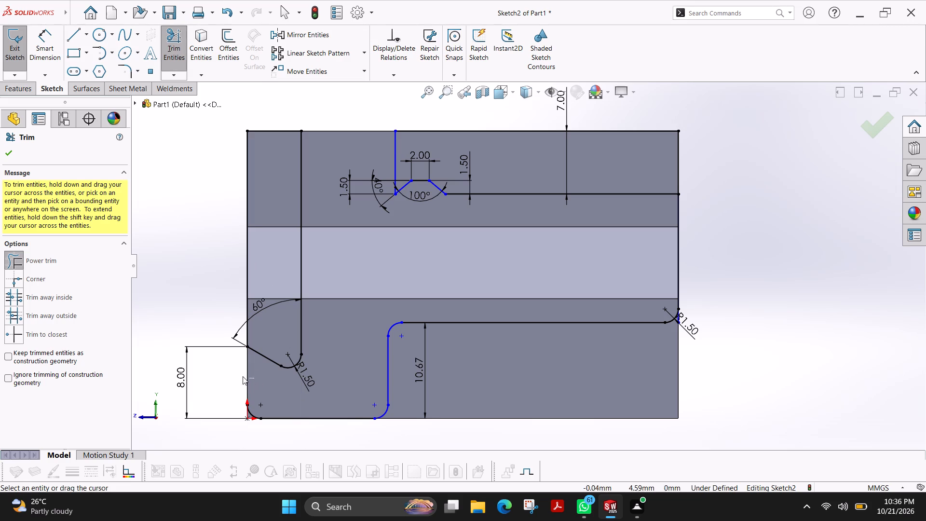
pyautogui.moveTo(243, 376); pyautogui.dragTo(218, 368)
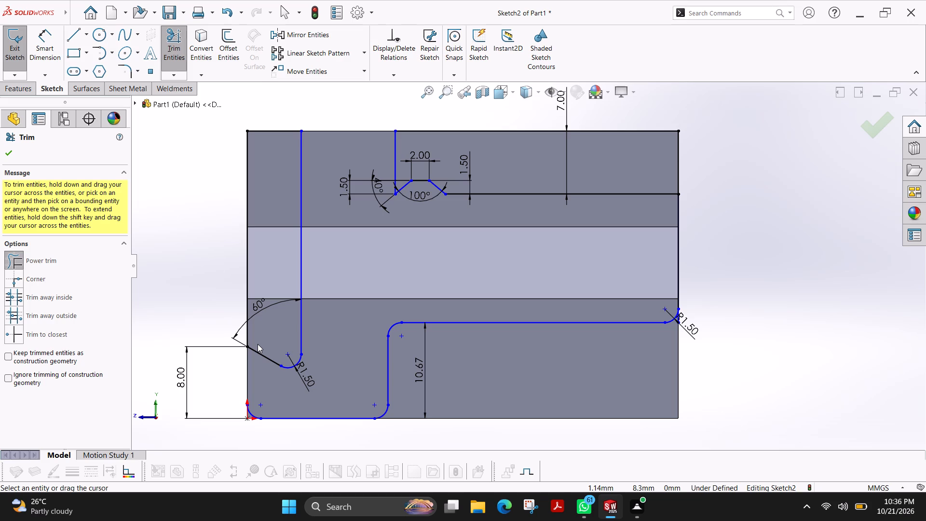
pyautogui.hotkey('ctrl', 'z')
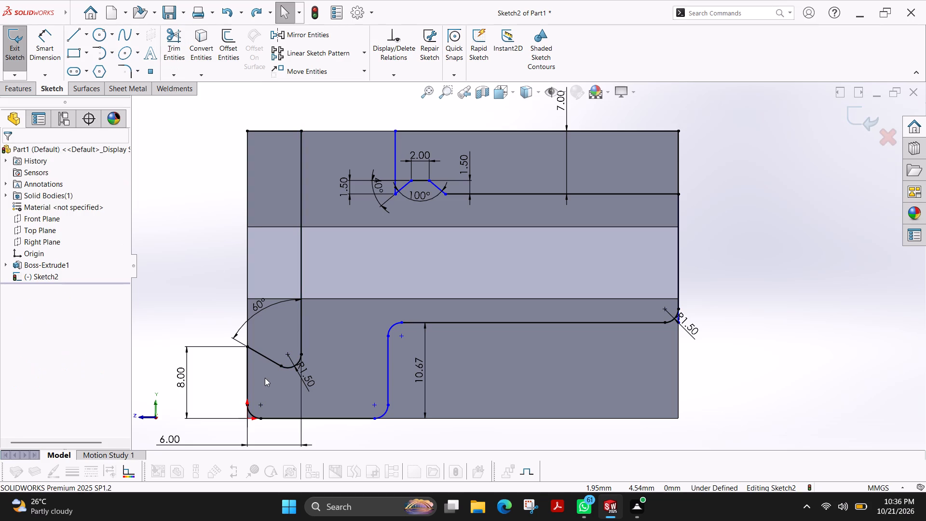
# Sketch a vertical and a horizontal line, each 1.5 mm long, joining the origin corner fillet's ends through the block's sharp corner.
pyautogui.scroll(2, 240, 422)
pyautogui.scroll(-5, 359, 364)
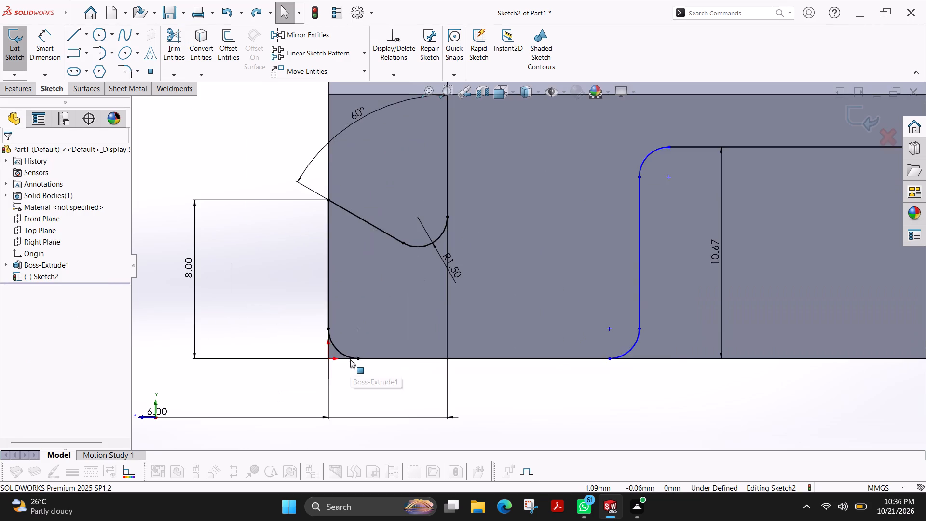
pyautogui.scroll(-1, 350, 359)
pyautogui.click(79, 40)
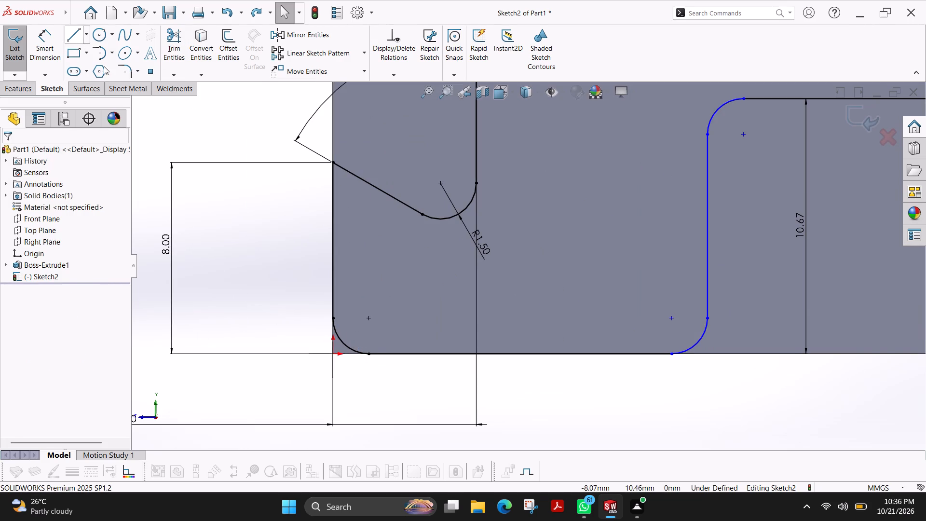
pyautogui.click(333, 317)
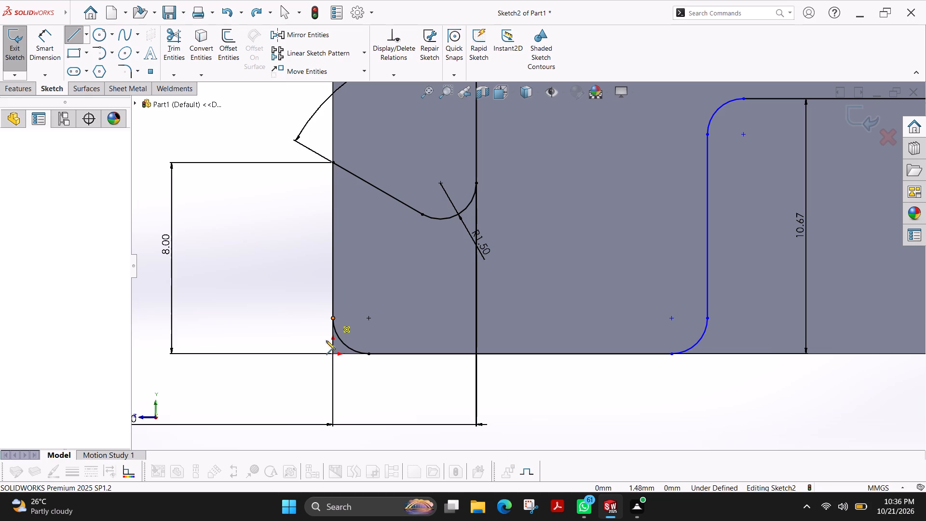
pyautogui.click(332, 355)
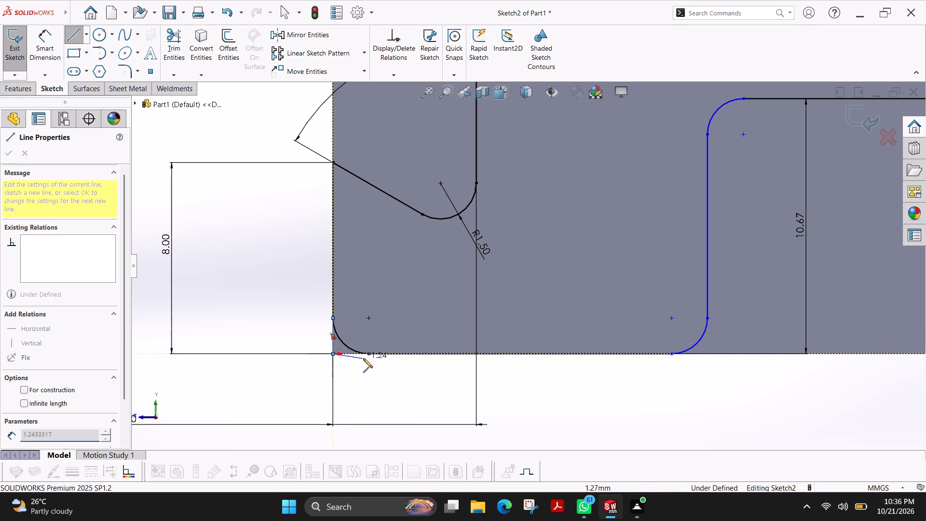
pyautogui.click(370, 354)
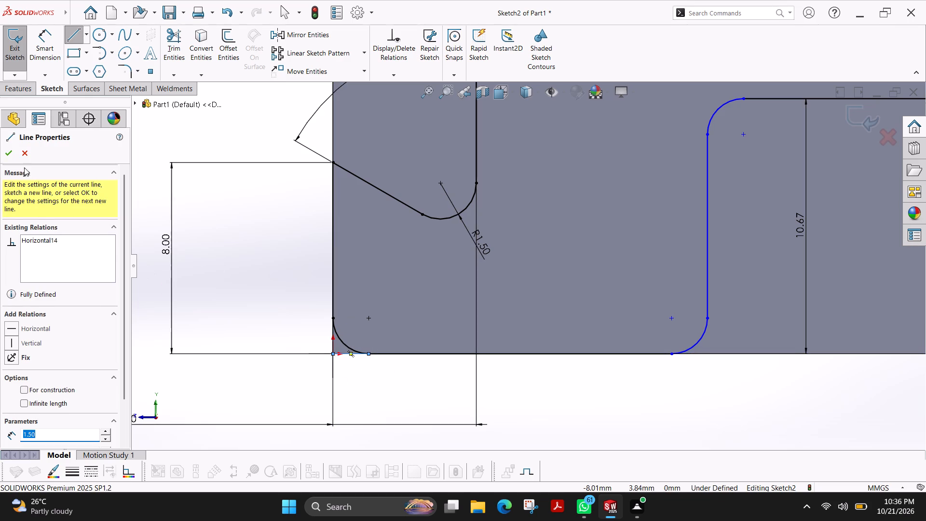
pyautogui.click(13, 152)
# Trim the origin-side vertical edge between the slanted line and corner fillet, and the bottom edge between the two bottom fillets.
pyautogui.scroll(2, 390, 312)
pyautogui.scroll(2, 443, 271)
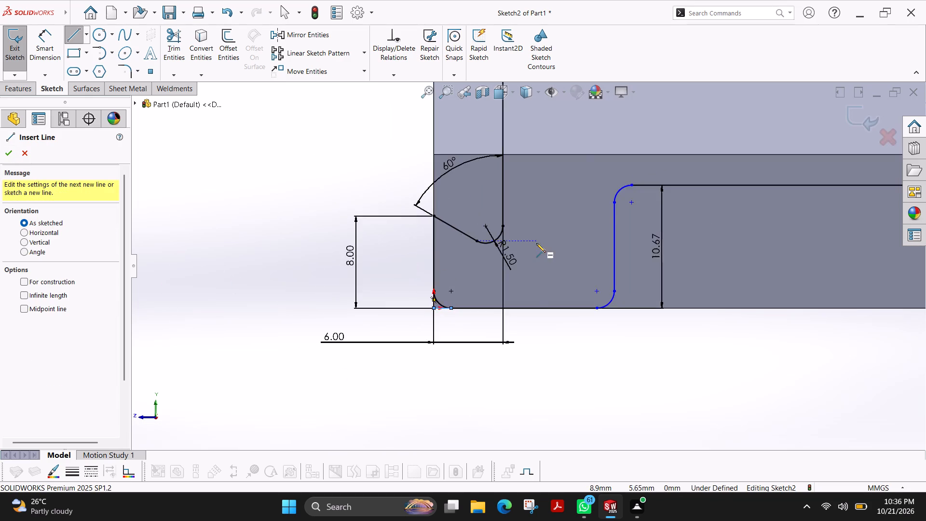
pyautogui.scroll(-2, 536, 243)
pyautogui.scroll(2, 510, 238)
pyautogui.scroll(4, 568, 157)
pyautogui.scroll(-2, 649, 142)
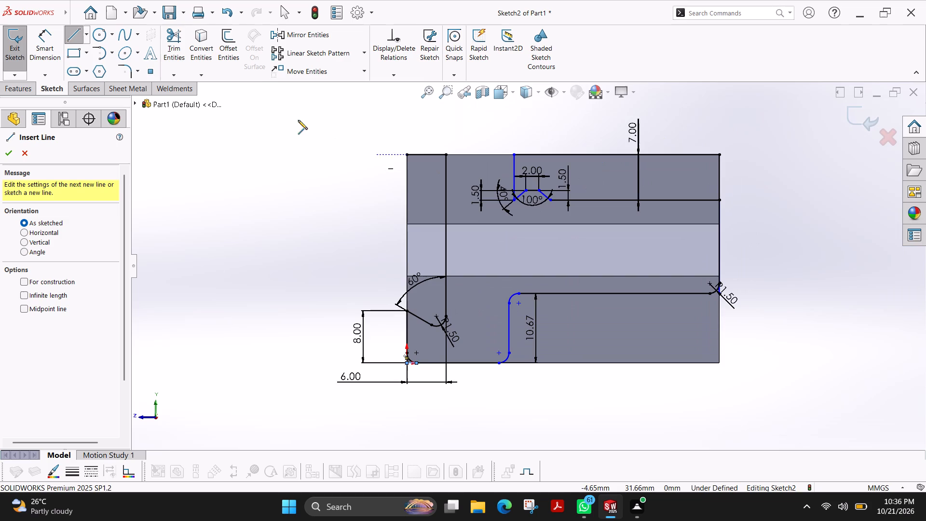
pyautogui.click(171, 51)
pyautogui.scroll(-2, 426, 348)
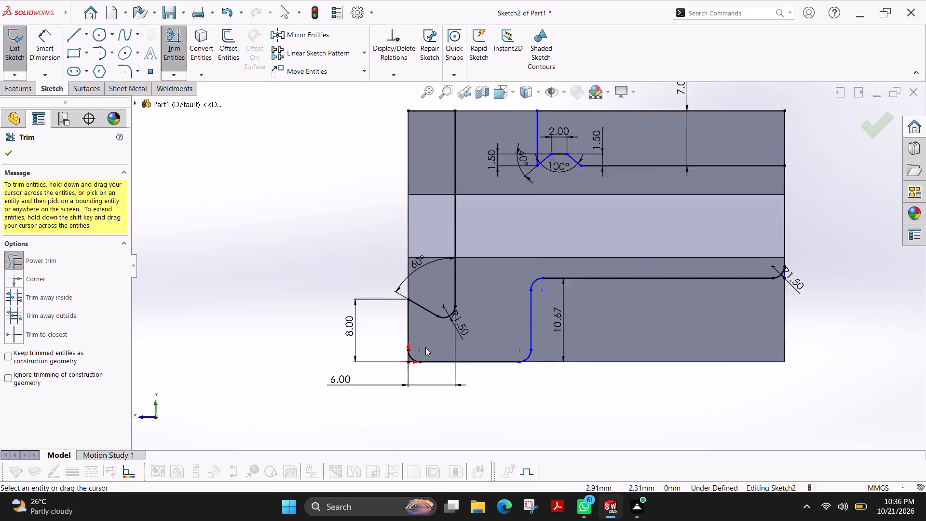
pyautogui.scroll(-1, 438, 305)
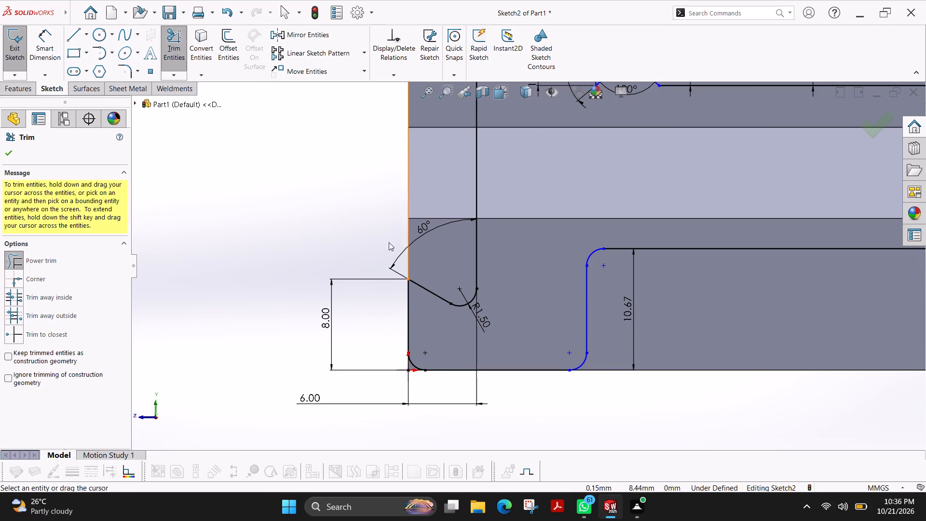
pyautogui.scroll(3, 408, 203)
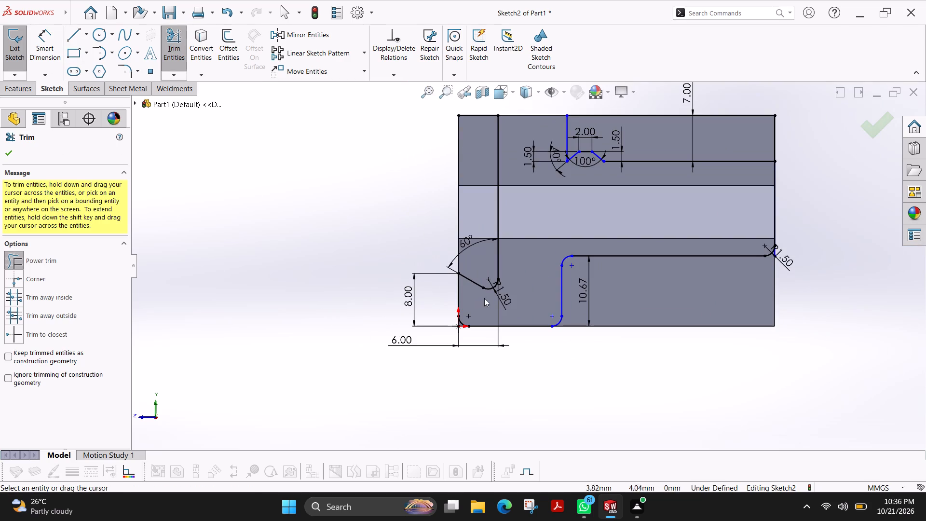
pyautogui.moveTo(468, 294); pyautogui.dragTo(445, 287)
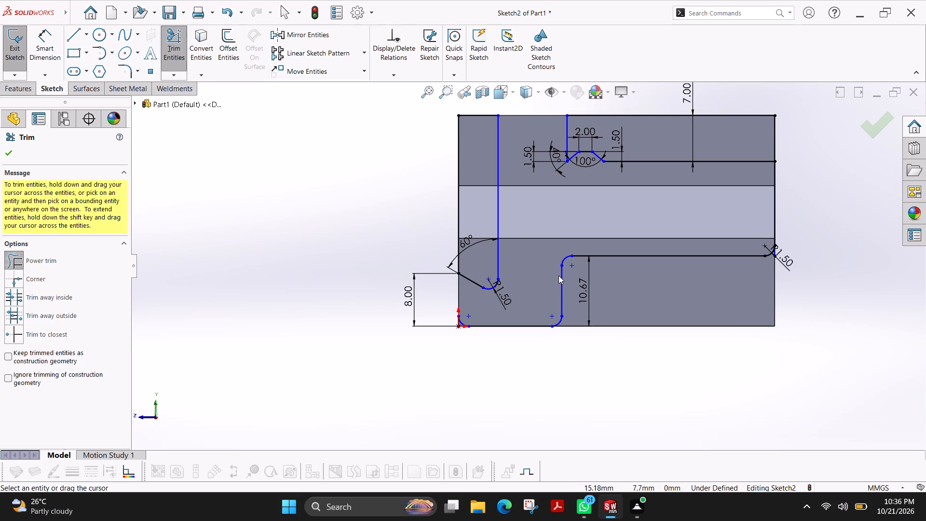
pyautogui.scroll(-2, 558, 275)
pyautogui.moveTo(491, 331); pyautogui.dragTo(487, 356)
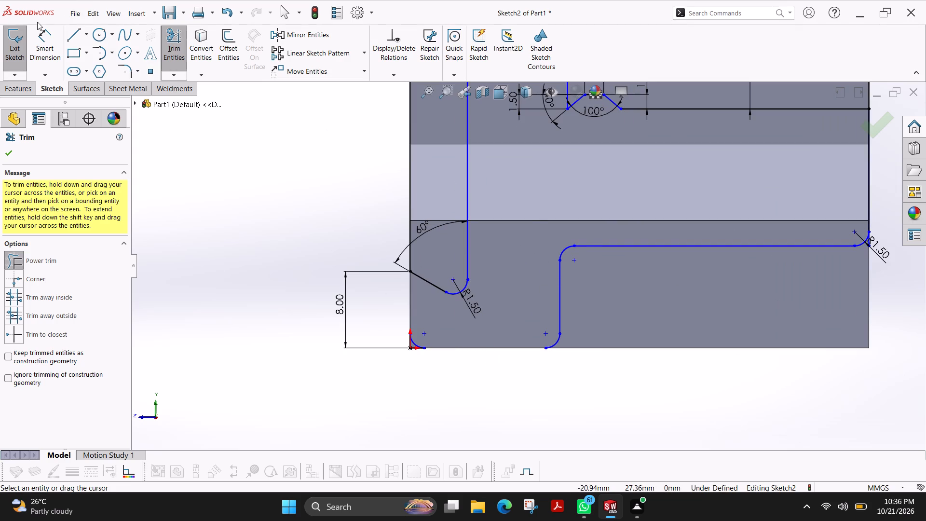
# Sketch a line about 34 mm from the lower profile's bottom fillet to the block's far bottom corner, and about 12 mm up to the end fillet.
pyautogui.click(75, 33)
pyautogui.click(546, 347)
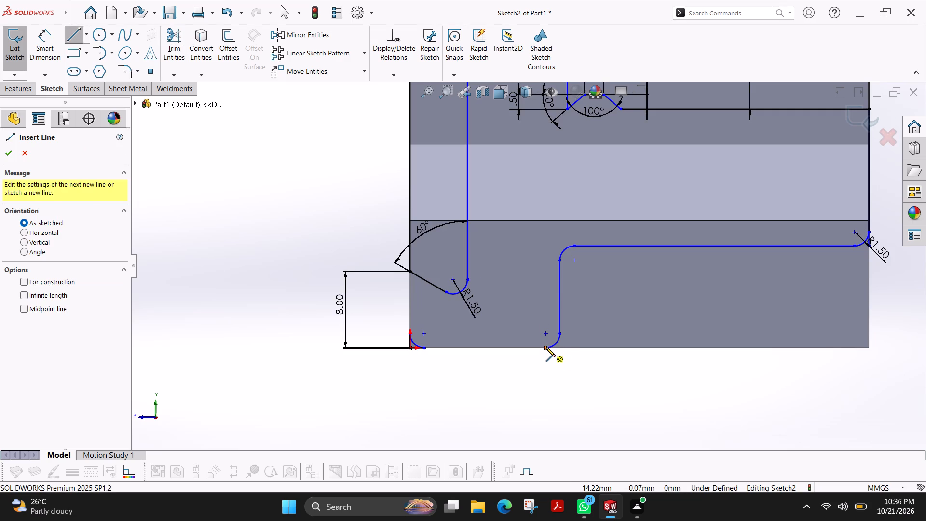
pyautogui.click(870, 349)
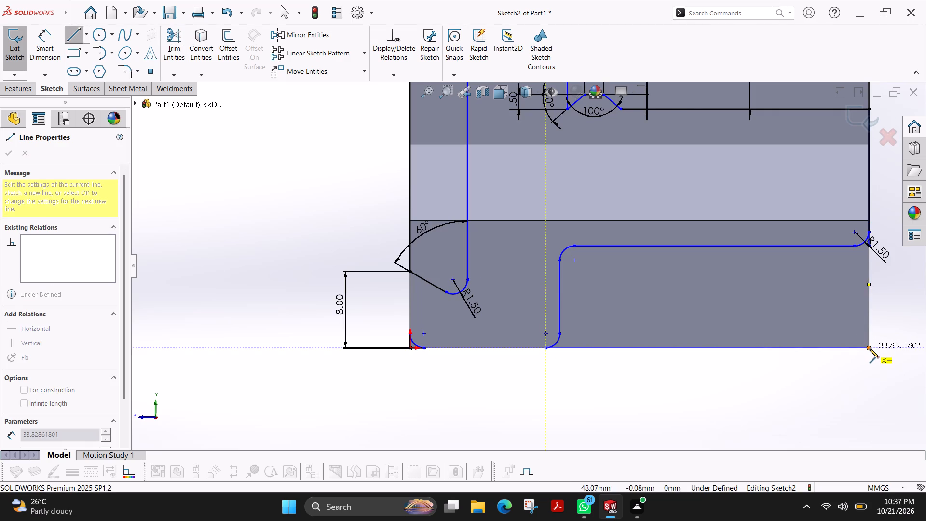
pyautogui.click(870, 232)
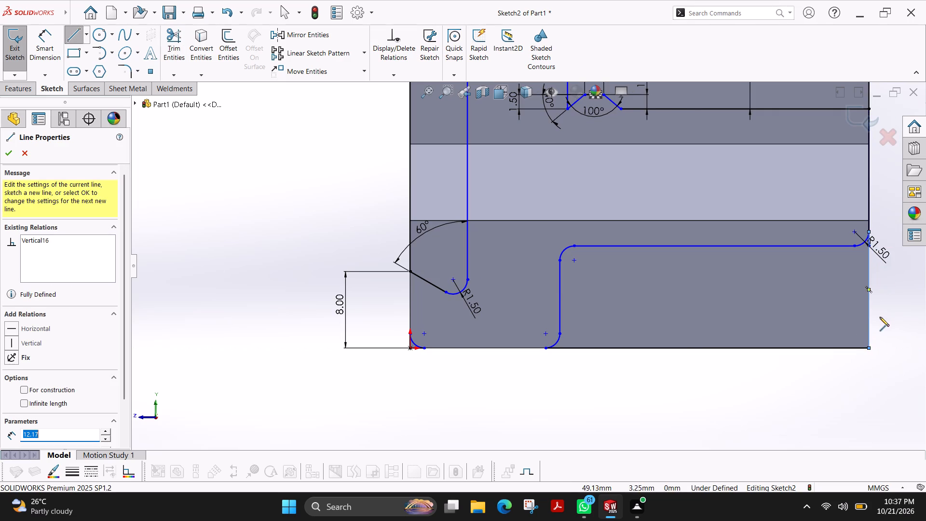
pyautogui.click(9, 156)
# Trim the far vertical edge between the upper 7 mm-deep horizontal line and the lower profile's end fillet.
pyautogui.scroll(2, 699, 265)
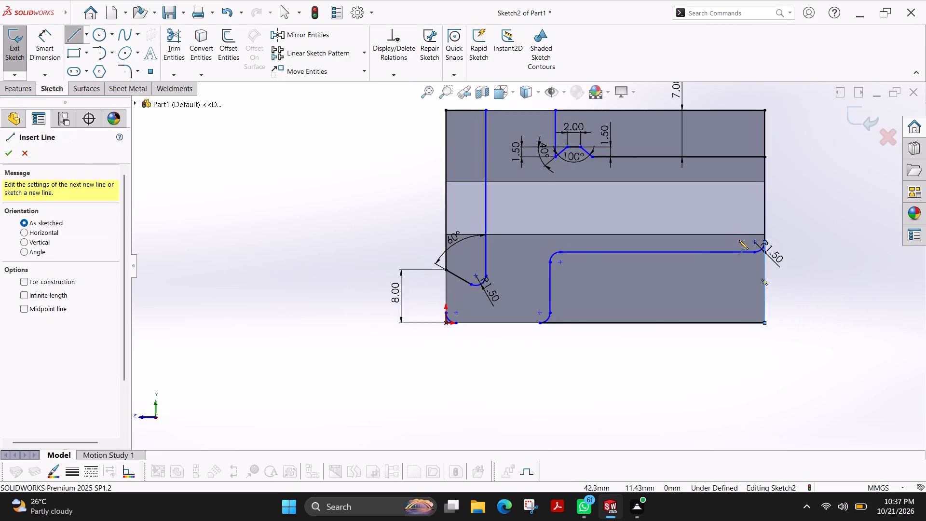
pyautogui.scroll(-1, 766, 199)
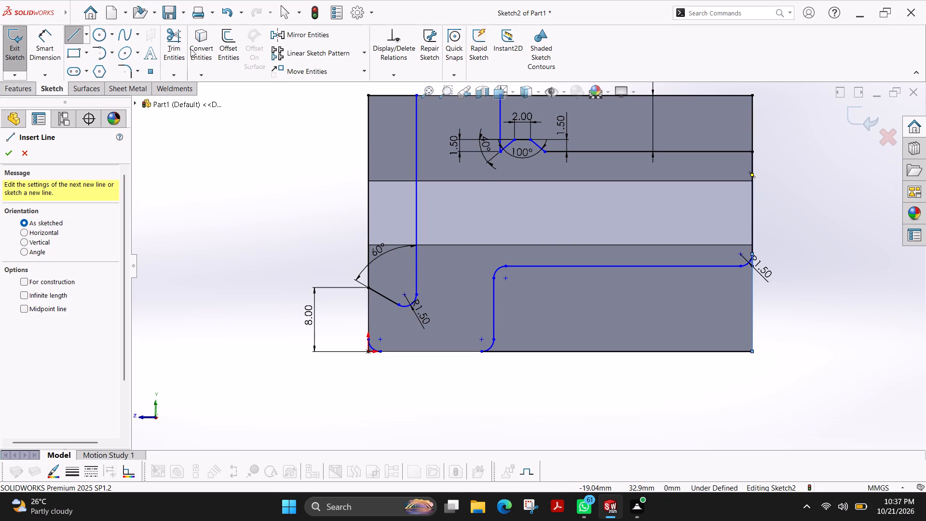
pyautogui.click(174, 47)
pyautogui.moveTo(740, 212); pyautogui.dragTo(769, 211)
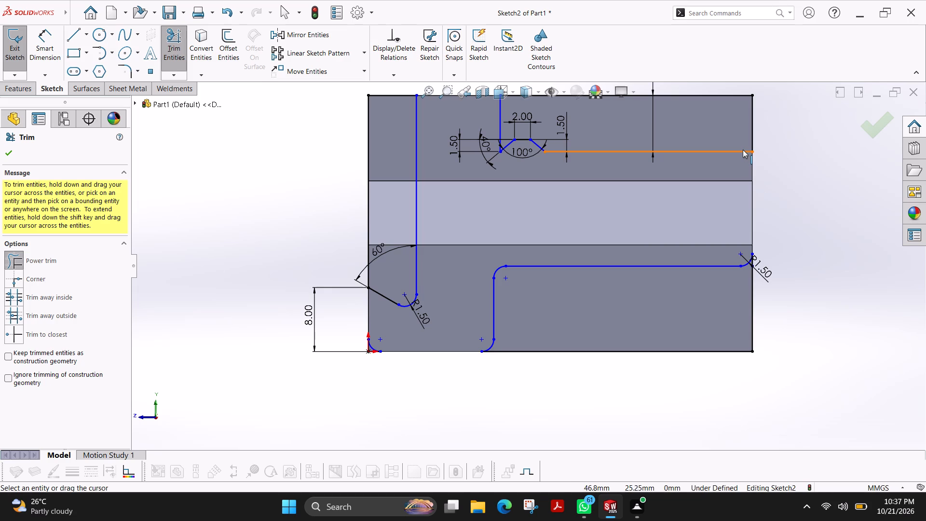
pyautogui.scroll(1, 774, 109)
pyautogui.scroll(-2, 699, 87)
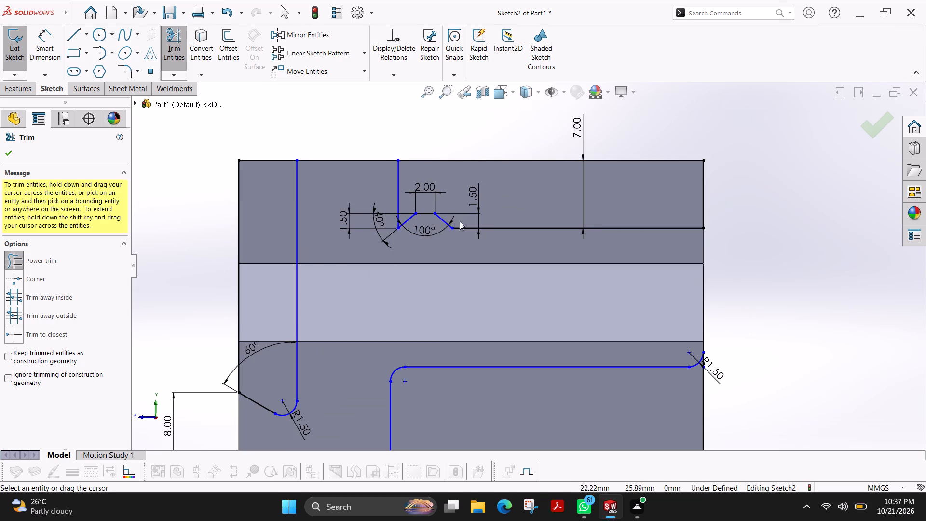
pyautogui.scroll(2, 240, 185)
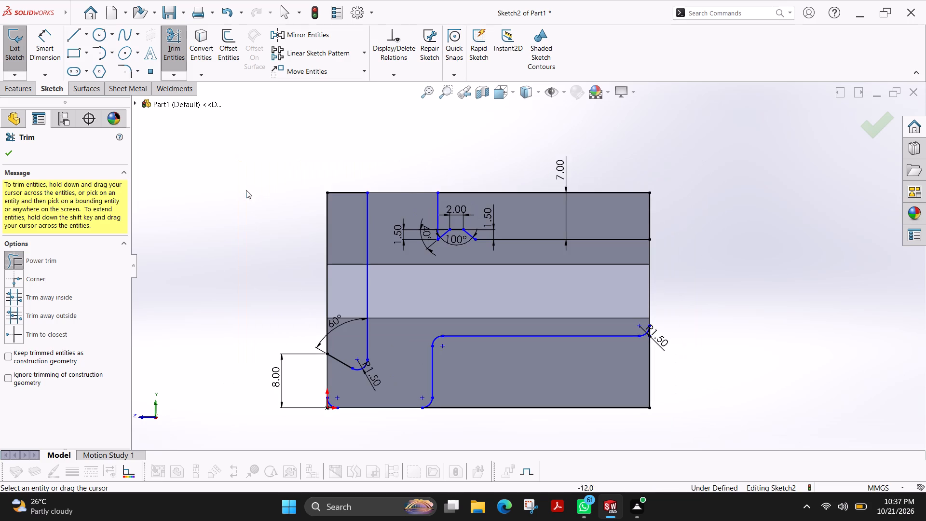
# Extrude-cut the side sketch's three closed contours (origin-side slanted profile, lower filleted profile and upper notched profile) to a blind depth of 88 mm.
pyautogui.scroll(-6, 330, 395)
pyautogui.scroll(-4, 390, 355)
pyautogui.scroll(5, 587, 309)
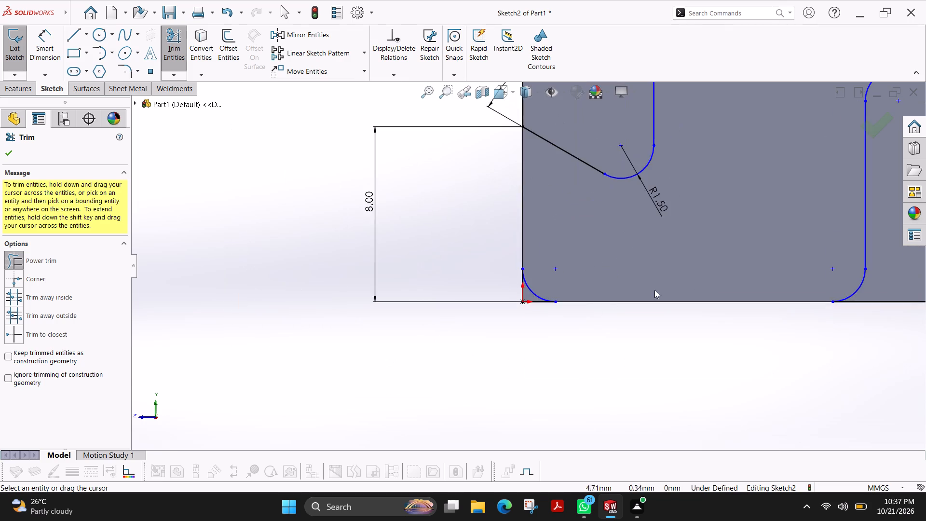
pyautogui.scroll(3, 788, 261)
pyautogui.scroll(4, 763, 205)
pyautogui.scroll(-3, 744, 185)
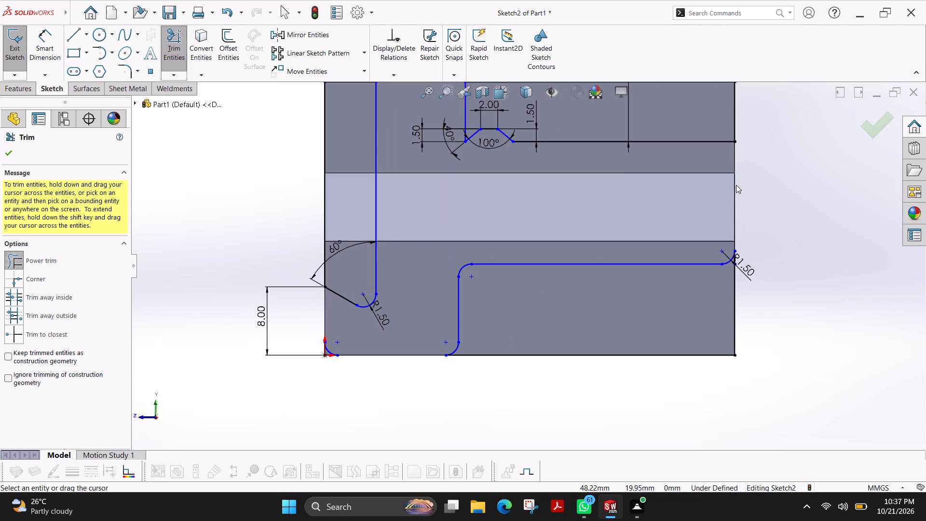
pyautogui.scroll(2, 620, 169)
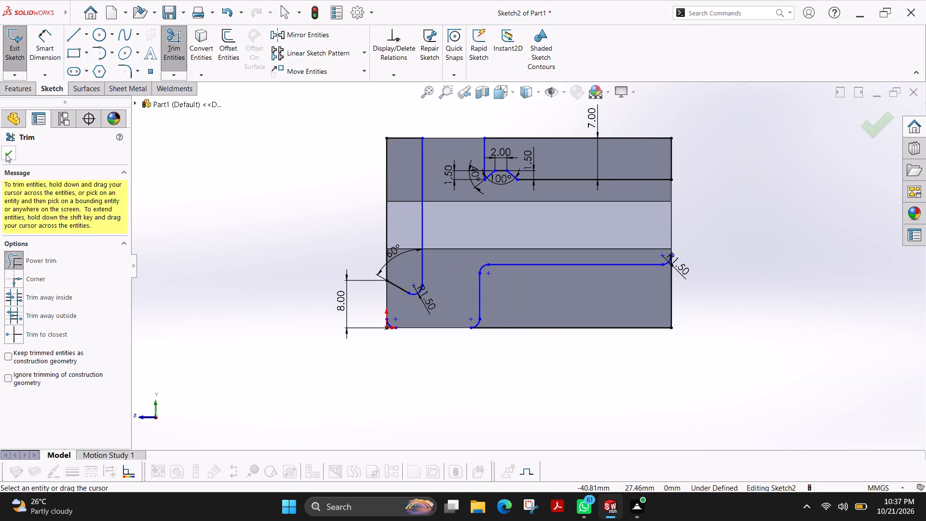
pyautogui.click(6, 154)
pyautogui.click(14, 87)
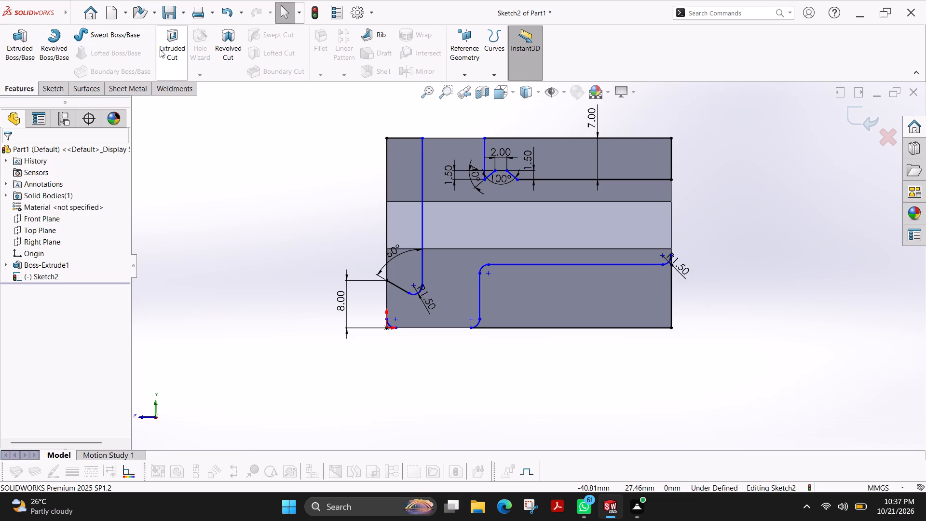
pyautogui.click(167, 49)
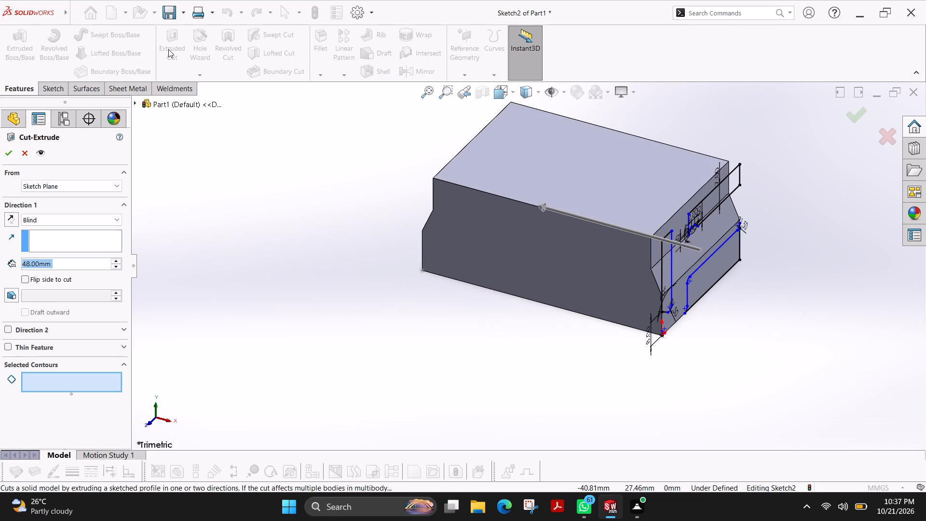
pyautogui.click(671, 275)
pyautogui.click(710, 257)
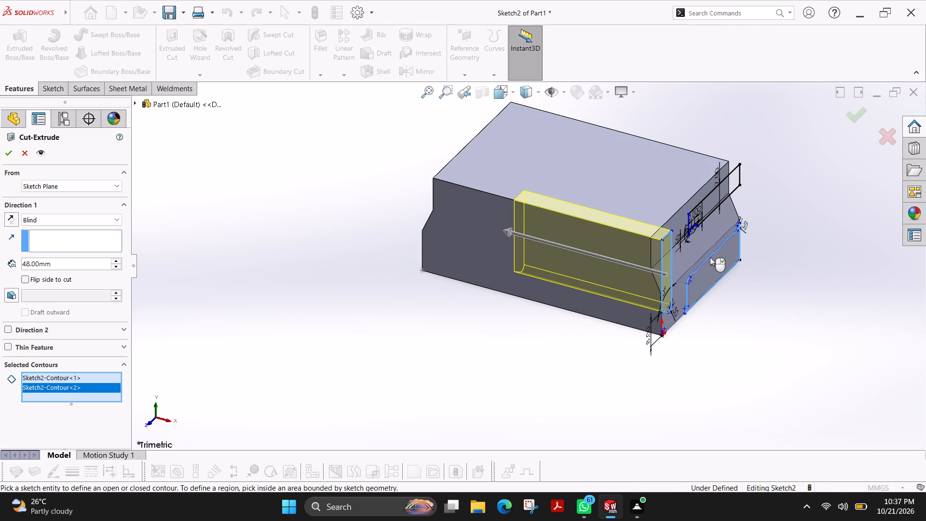
pyautogui.click(731, 172)
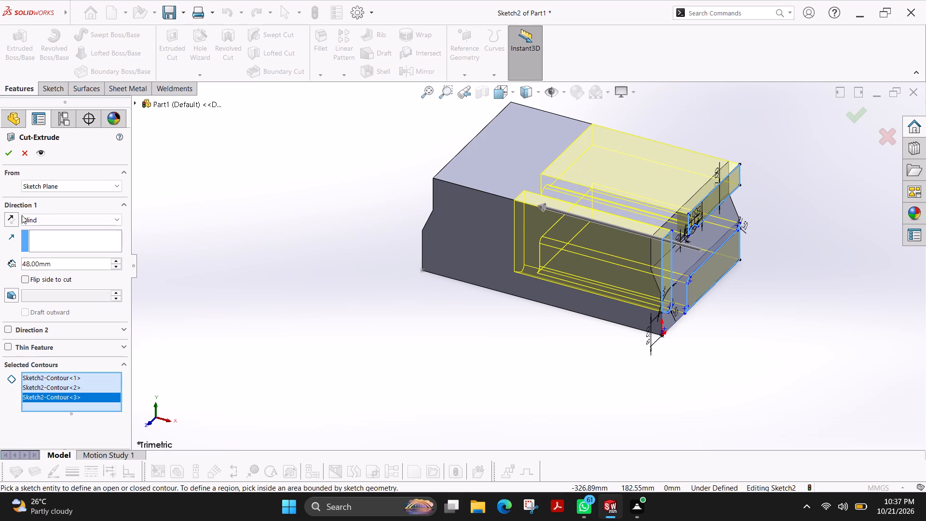
pyautogui.click(113, 262)
pyautogui.click(113, 261)
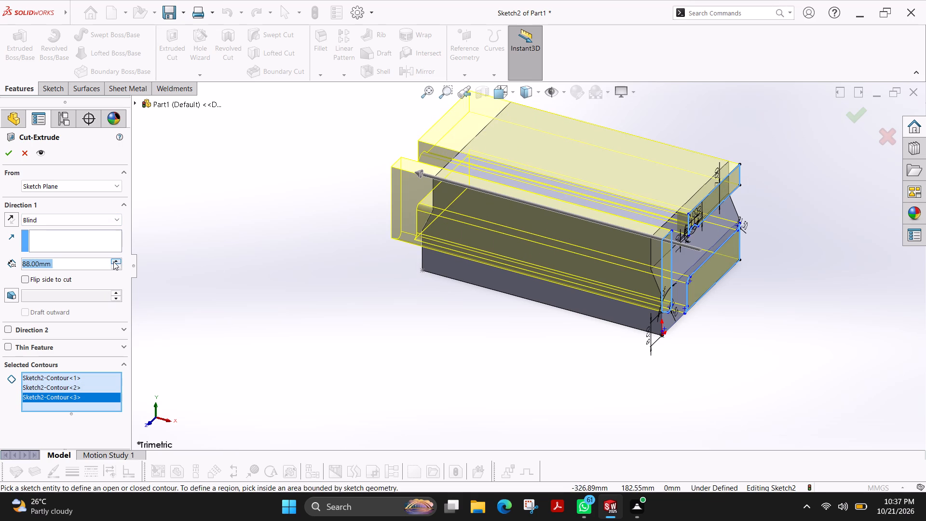
pyautogui.click(10, 156)
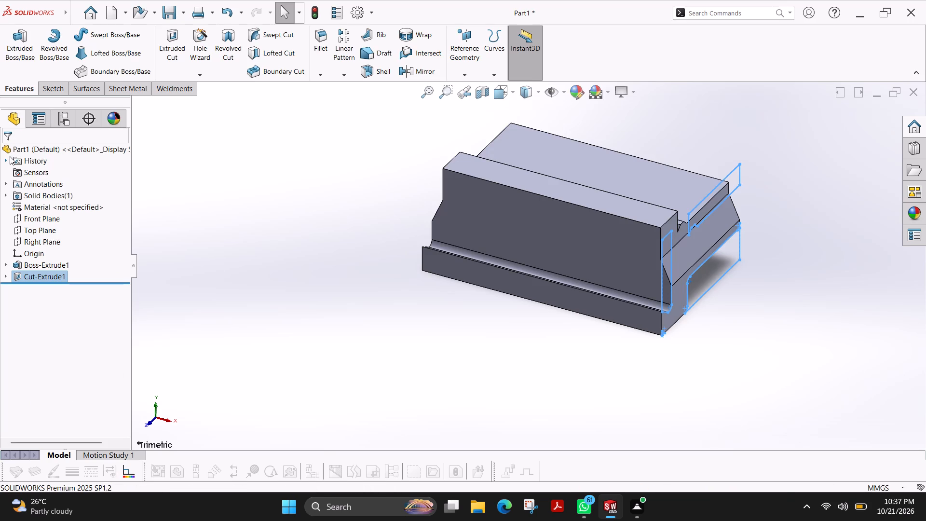
# Chamfer the outer long edge of the wide lowered top face, opposite the groove, by 1.5 mm at 45 degrees.
pyautogui.keyDown('ctrl'); pyautogui.keyDown('shift'); pyautogui.moveTo(508, 272); pyautogui.dragTo(502, 274, button='middle'); pyautogui.keyUp('shift'); pyautogui.keyUp('ctrl')
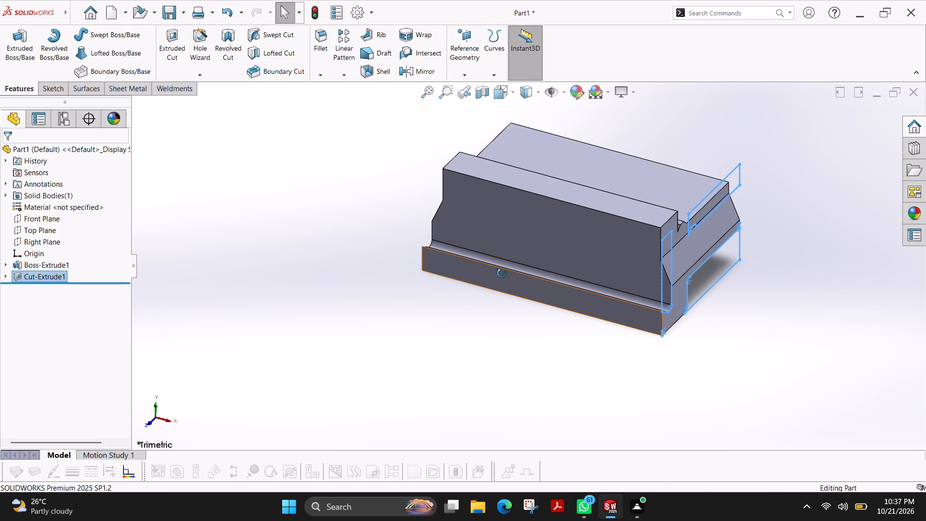
pyautogui.keyDown('ctrl'); pyautogui.keyDown('shift'); pyautogui.moveTo(502, 274); pyautogui.dragTo(448, 260, button='middle'); pyautogui.keyUp('shift'); pyautogui.keyUp('ctrl')
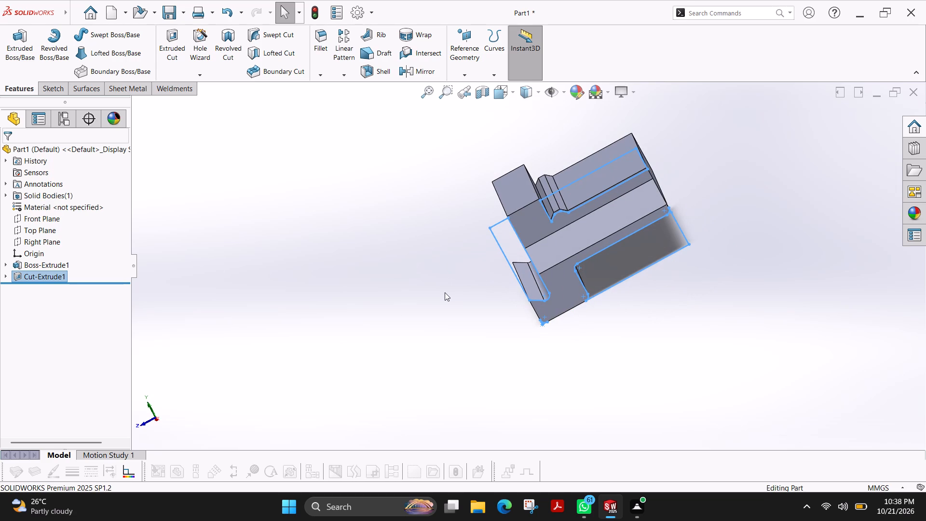
pyautogui.press('Escape')
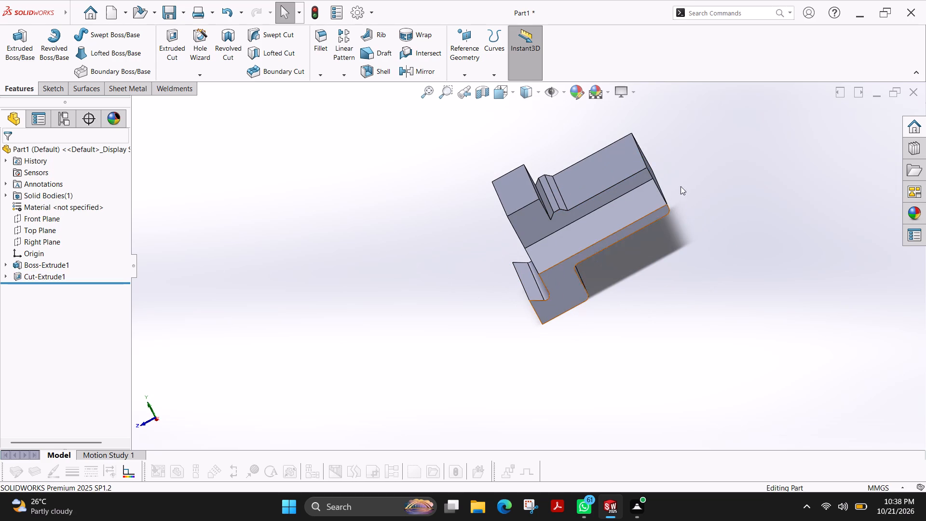
pyautogui.keyDown('ctrl'); pyautogui.keyDown('shift'); pyautogui.moveTo(745, 139); pyautogui.dragTo(726, 187, button='middle'); pyautogui.keyUp('shift'); pyautogui.keyUp('ctrl')
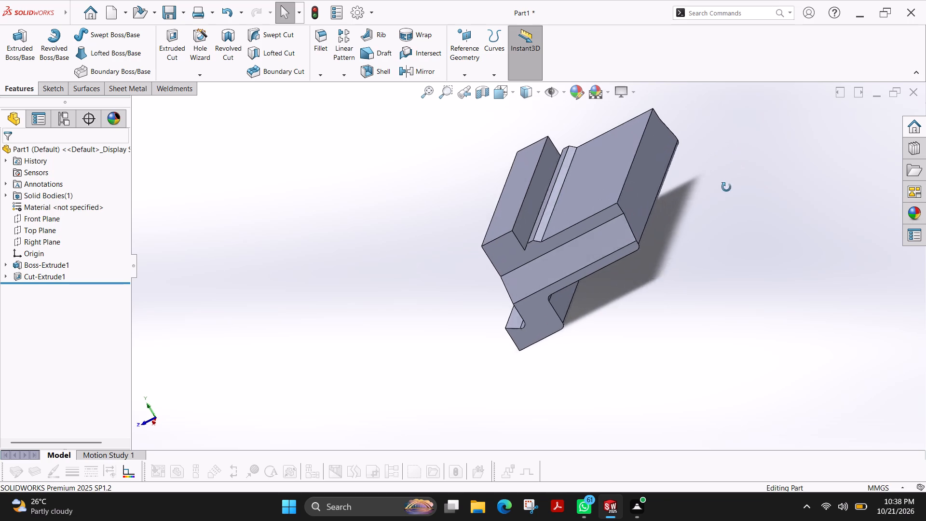
pyautogui.keyDown('ctrl'); pyautogui.keyDown('shift'); pyautogui.moveTo(726, 187); pyautogui.dragTo(725, 189, button='middle'); pyautogui.keyUp('shift'); pyautogui.keyUp('ctrl')
pyautogui.click(318, 78)
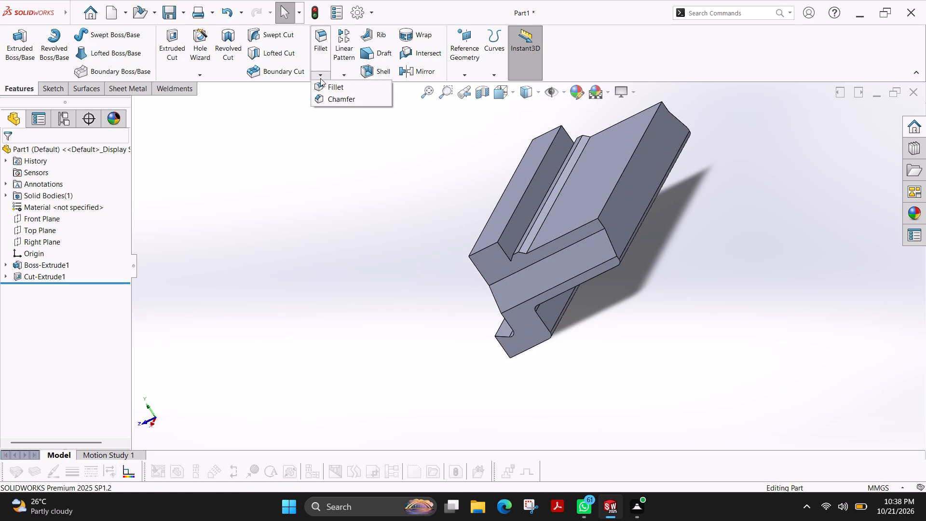
pyautogui.click(347, 99)
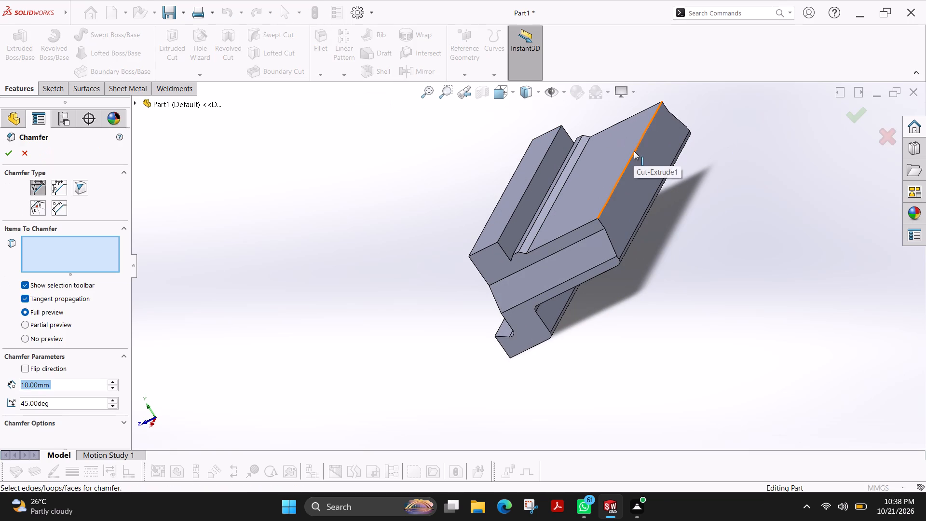
pyautogui.click(634, 151)
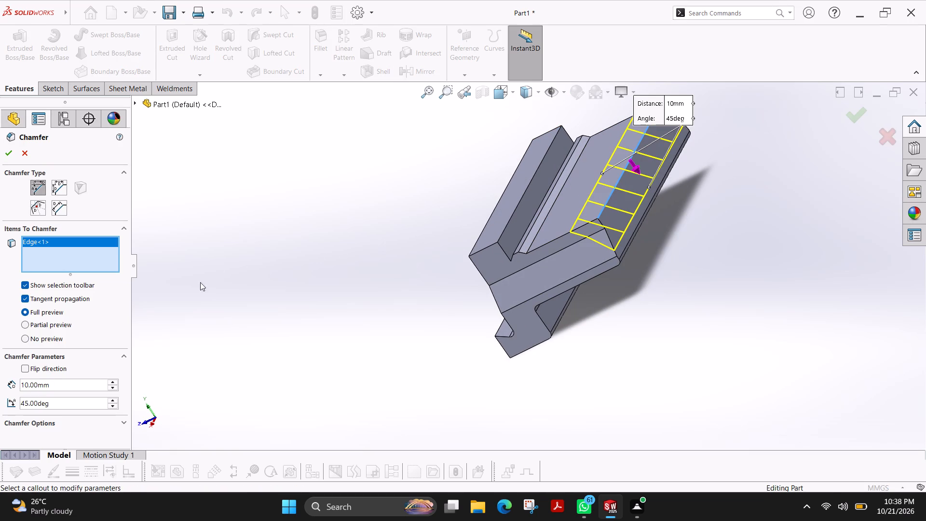
pyautogui.doubleClick(74, 387)
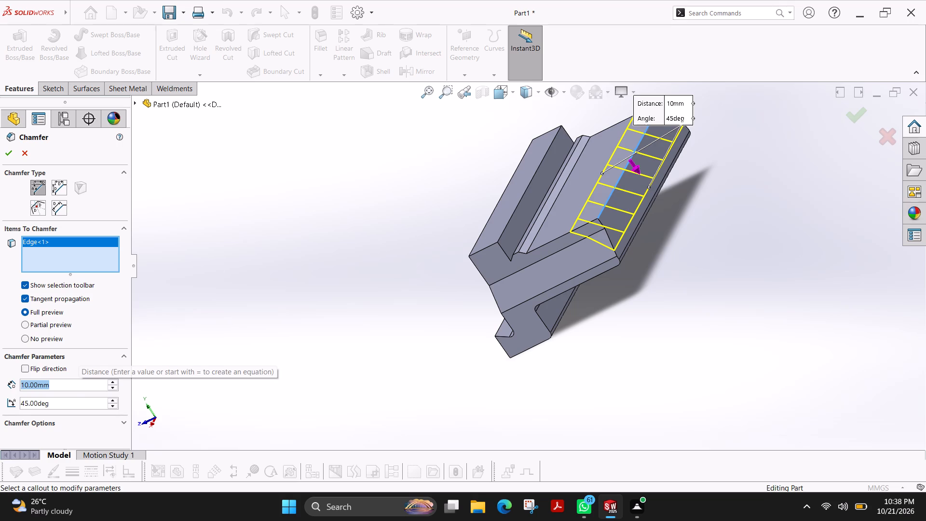
pyautogui.write('1.5')
pyautogui.press('Return')
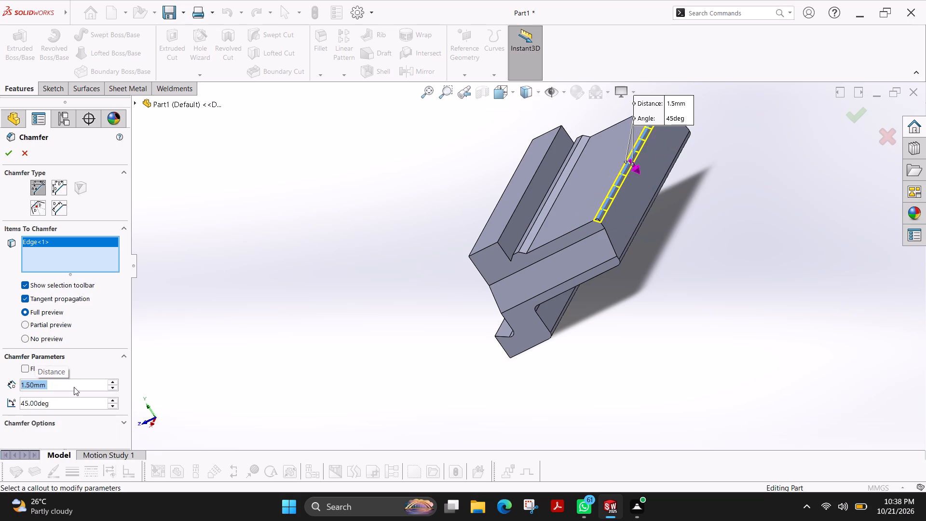
pyautogui.click(8, 151)
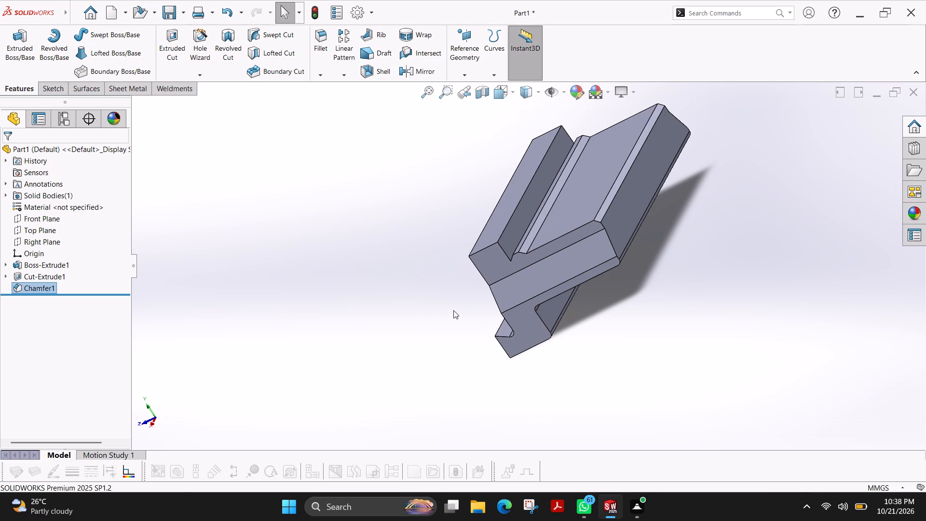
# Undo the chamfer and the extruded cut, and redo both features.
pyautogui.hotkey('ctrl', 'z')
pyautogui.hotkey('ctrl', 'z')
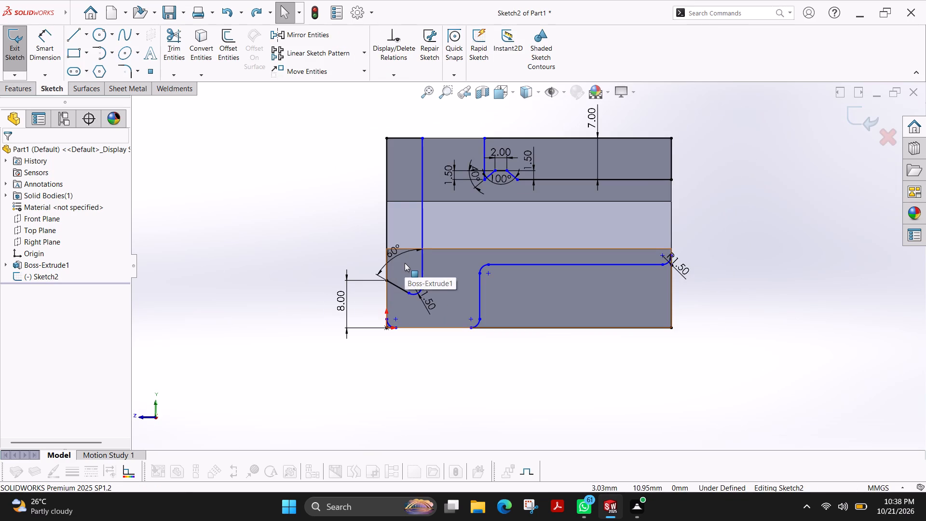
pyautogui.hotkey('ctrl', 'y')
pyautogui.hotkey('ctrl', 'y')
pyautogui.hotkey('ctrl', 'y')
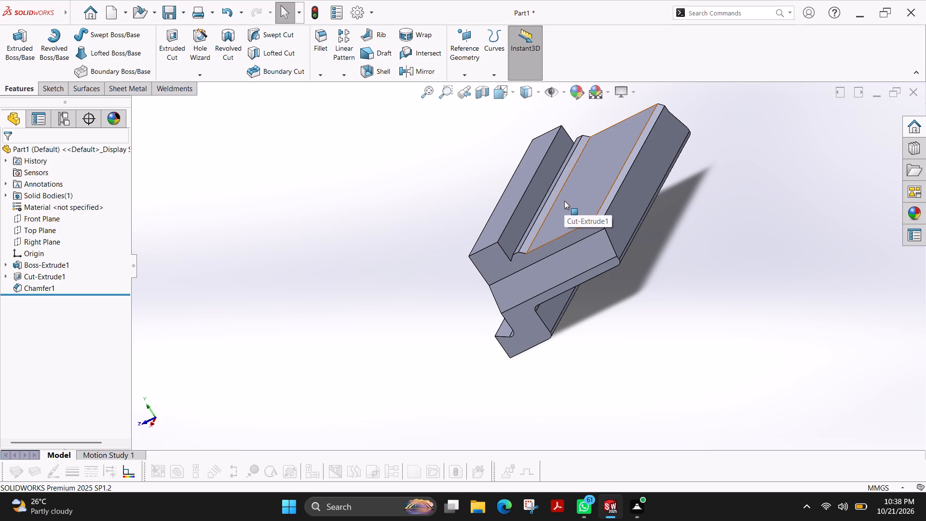
# Start a new sketch on the top face of the narrow raised strip beside the groove.
pyautogui.keyDown('ctrl'); pyautogui.keyDown('shift'); pyautogui.moveTo(324, 182); pyautogui.dragTo(332, 188, button='middle'); pyautogui.keyUp('shift'); pyautogui.keyUp('ctrl')
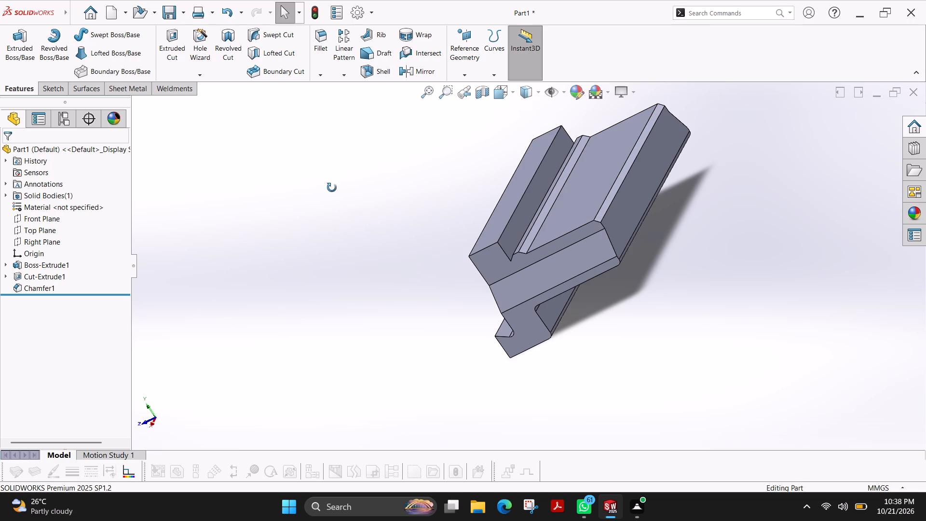
pyautogui.keyDown('ctrl'); pyautogui.keyDown('shift'); pyautogui.moveTo(332, 188); pyautogui.dragTo(387, 256, button='middle'); pyautogui.keyUp('shift'); pyautogui.keyUp('ctrl')
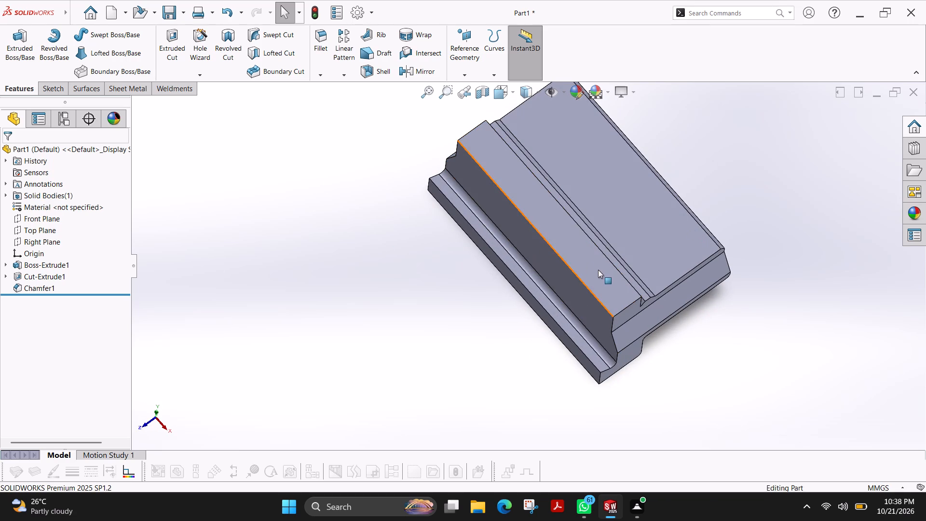
pyautogui.click(598, 270)
pyautogui.click(50, 84)
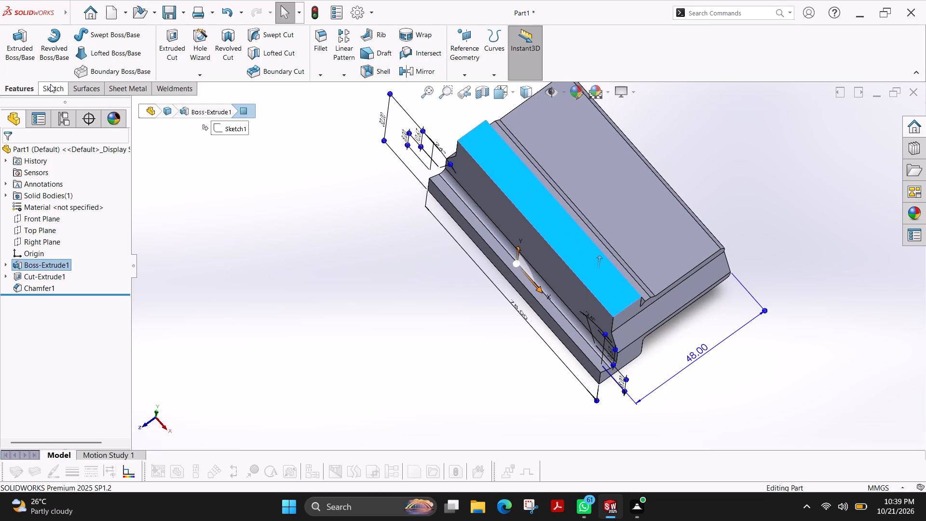
pyautogui.click(11, 48)
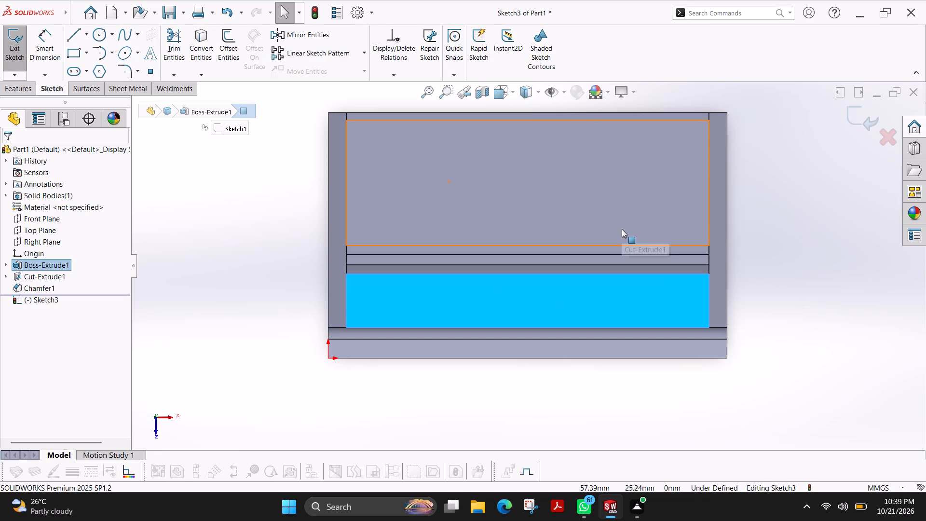
pyautogui.press('Escape')
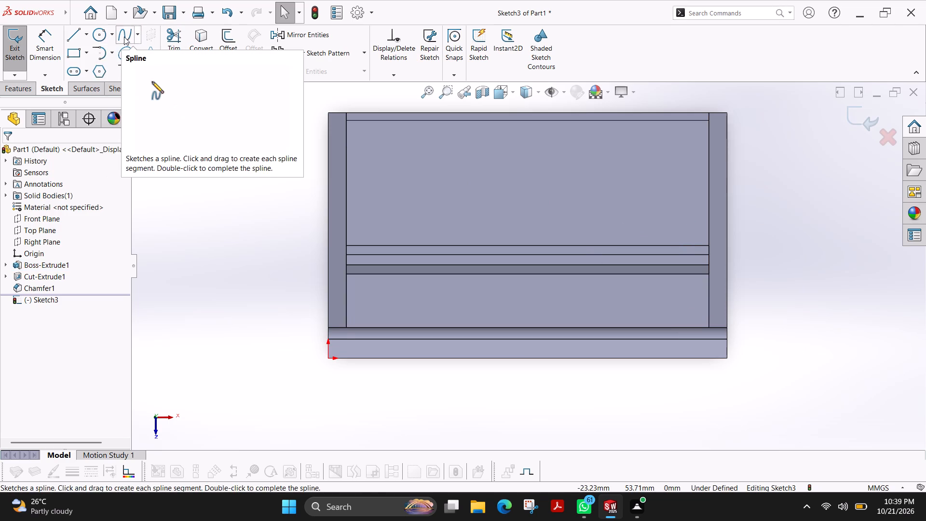
# Sketch two midpoint-to-midpoint construction lines on the strip's top face, one along its length and one about 10.5 mm across its width.
pyautogui.click(81, 37)
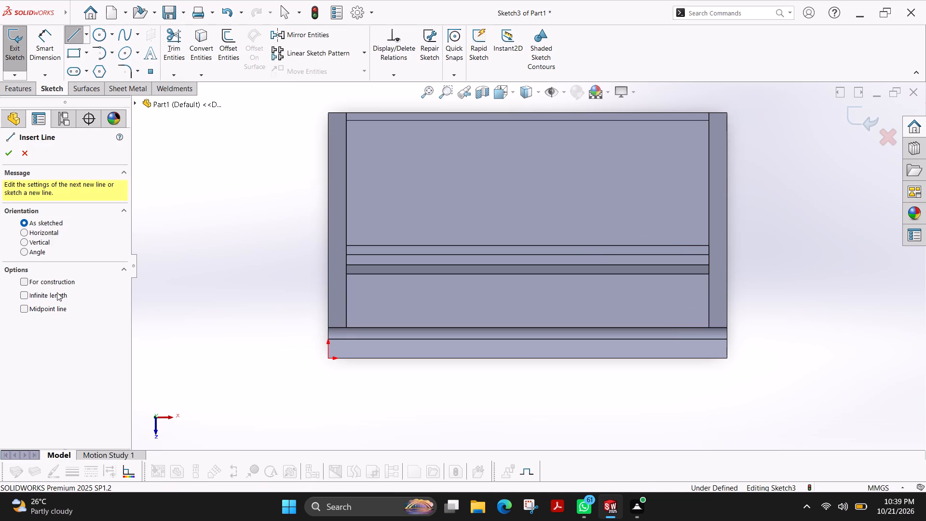
pyautogui.click(54, 282)
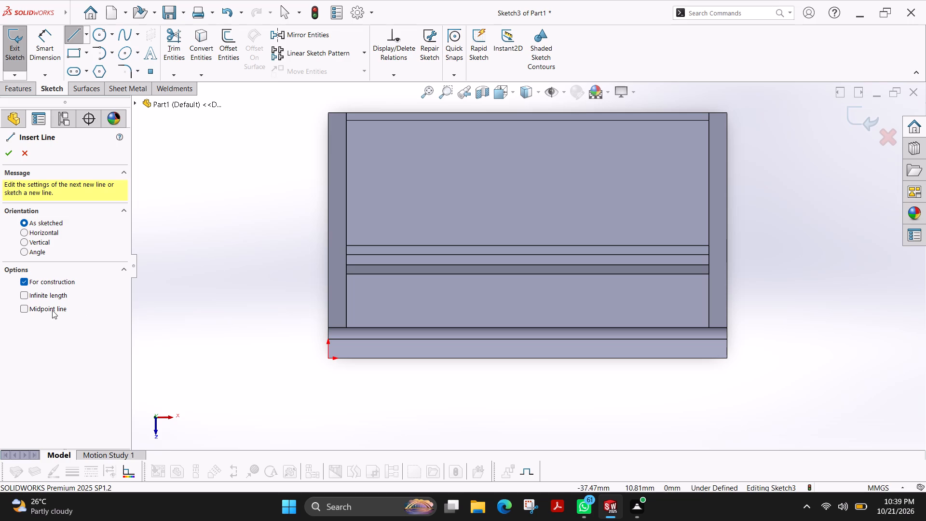
pyautogui.click(346, 301)
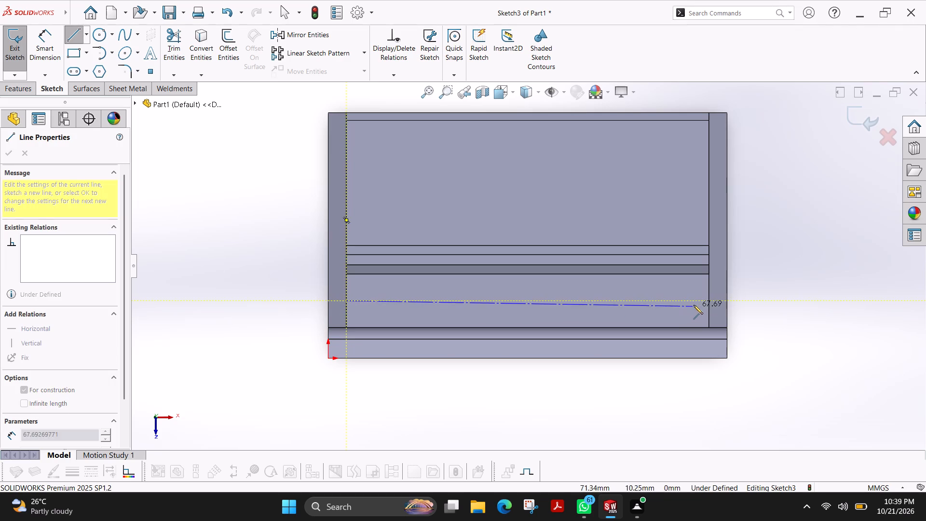
pyautogui.click(710, 303)
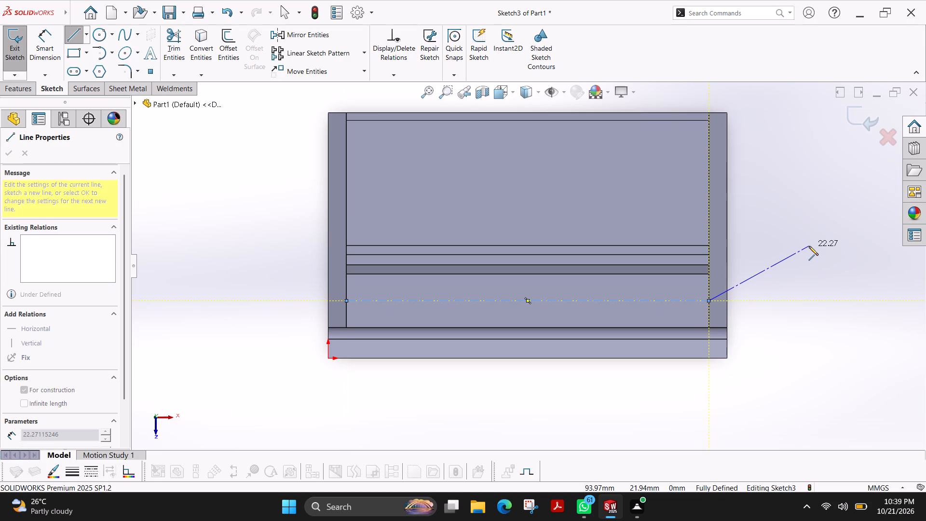
pyautogui.press('Escape')
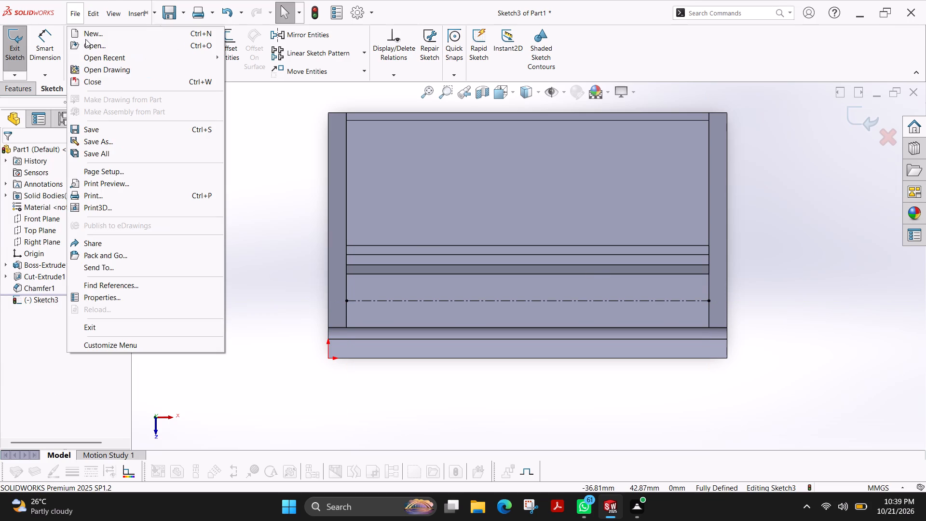
pyautogui.click(243, 110)
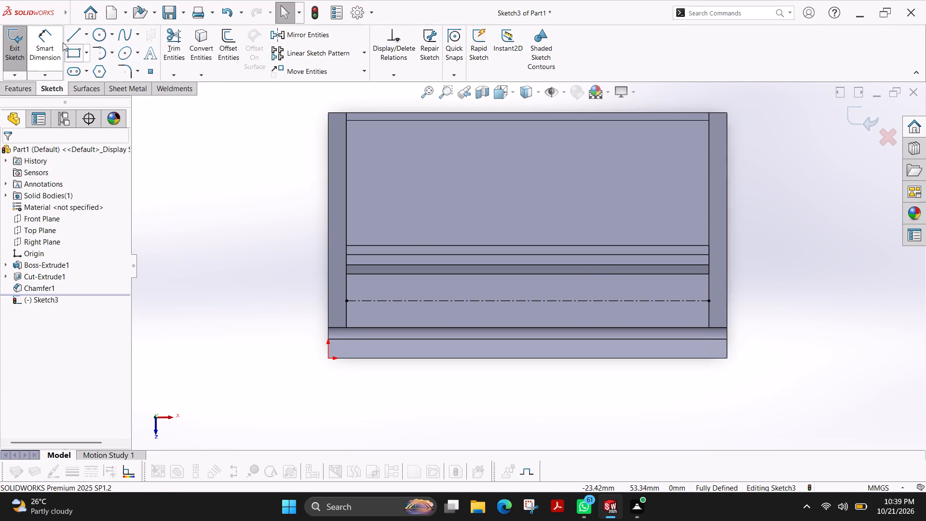
pyautogui.click(71, 42)
pyautogui.click(47, 283)
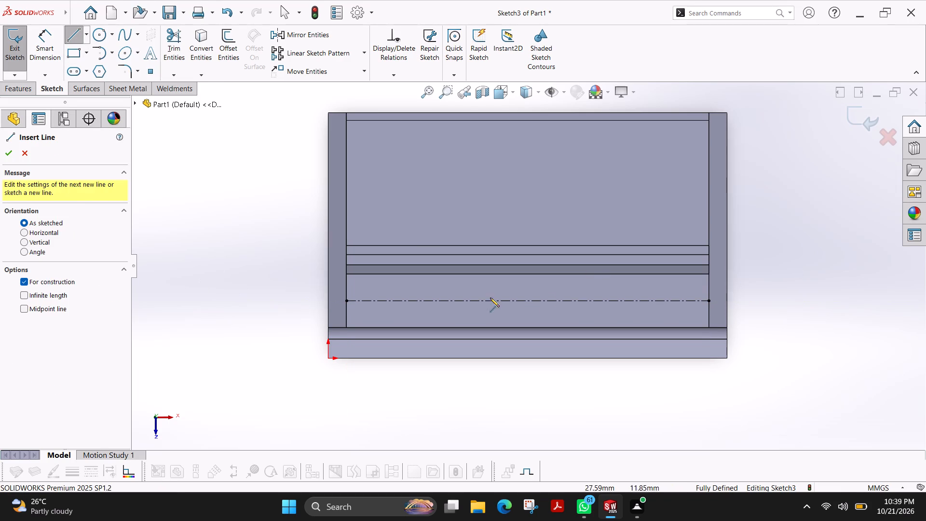
pyautogui.click(528, 275)
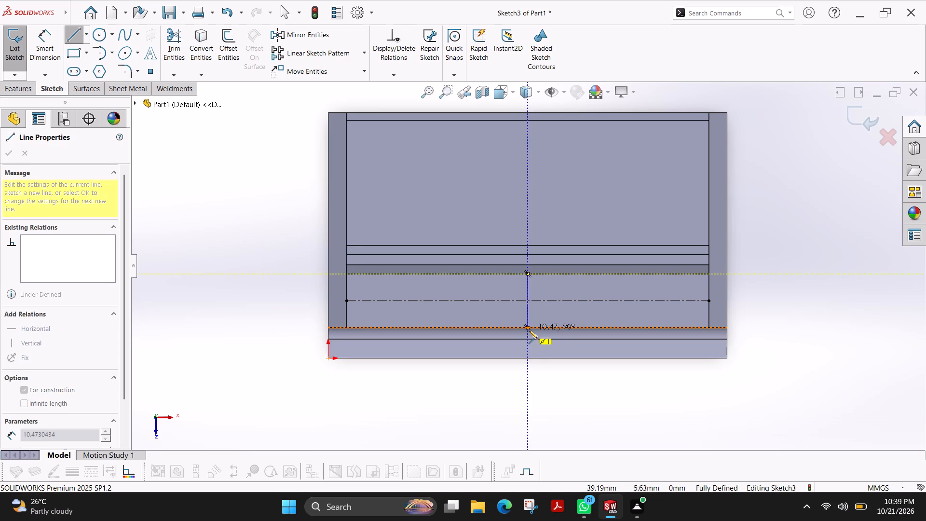
pyautogui.click(528, 329)
pyautogui.press('Escape')
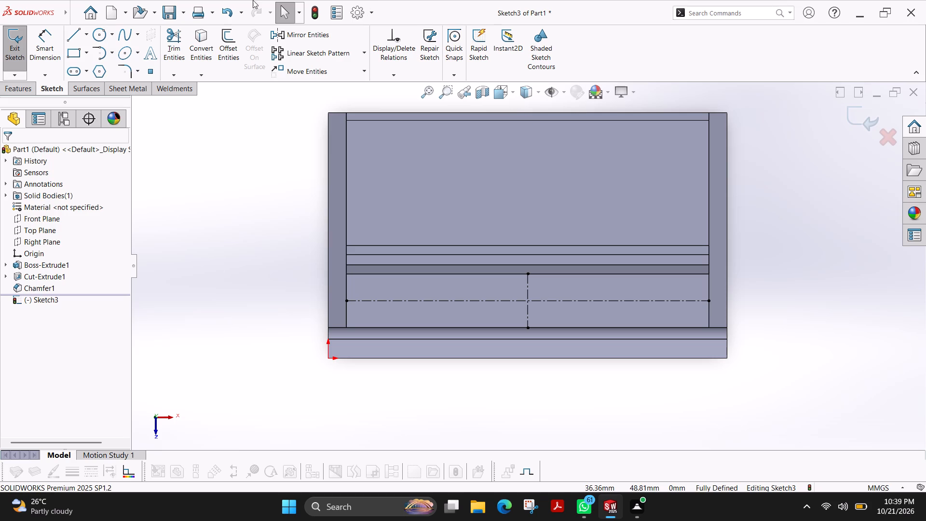
# Sketch three circles centred on the lengthwise construction line, one at the midpoint crossing and one toward each end, radii about 3 mm.
pyautogui.click(101, 40)
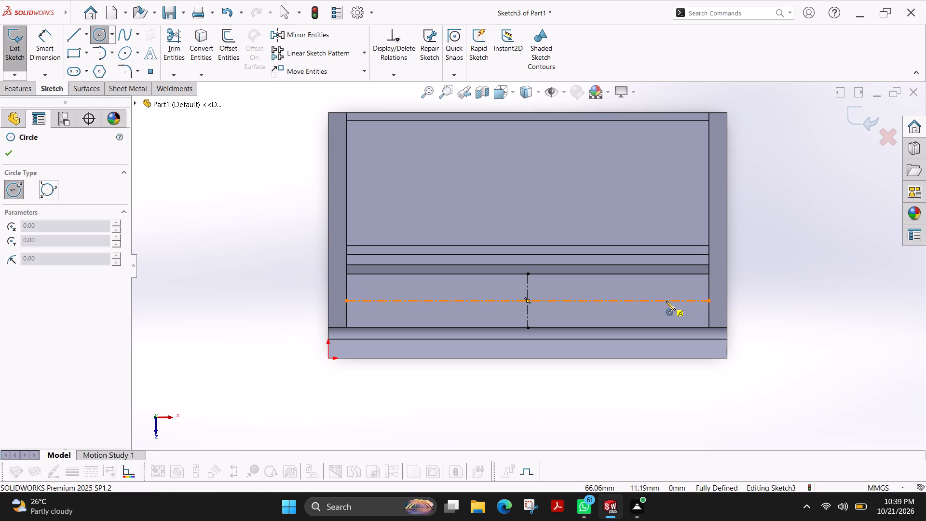
pyautogui.click(665, 301)
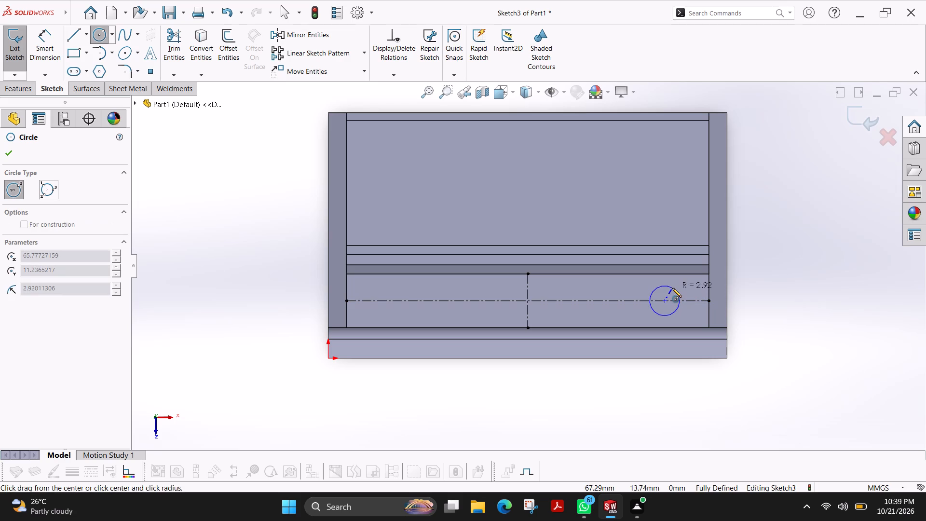
pyautogui.click(672, 288)
pyautogui.click(529, 301)
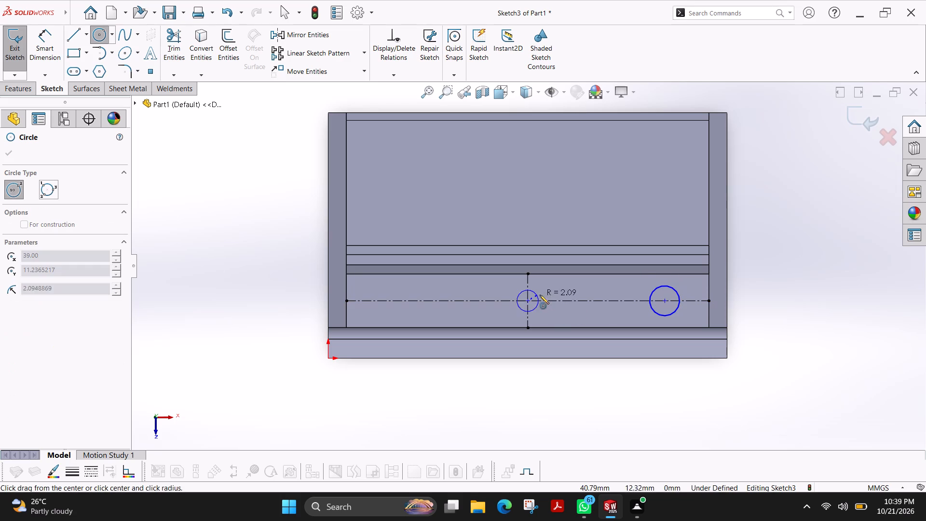
pyautogui.click(543, 293)
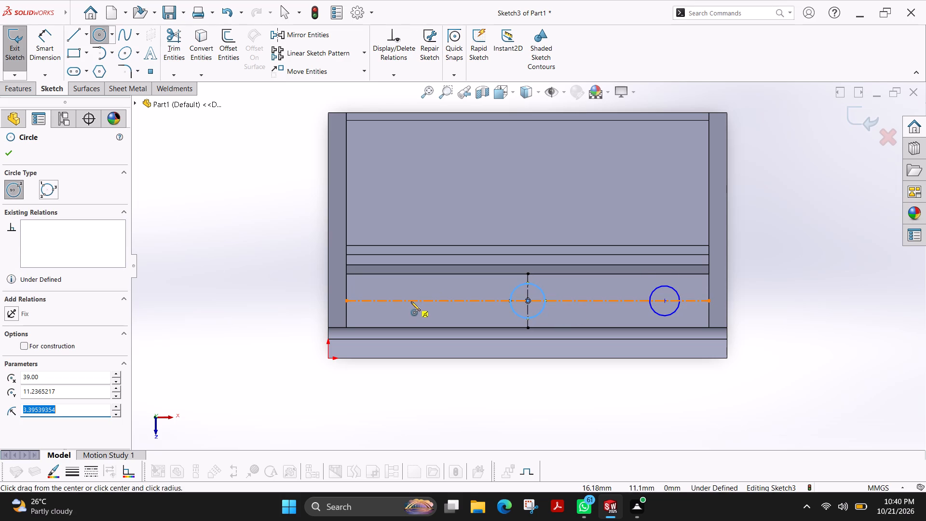
pyautogui.click(411, 302)
pyautogui.click(422, 289)
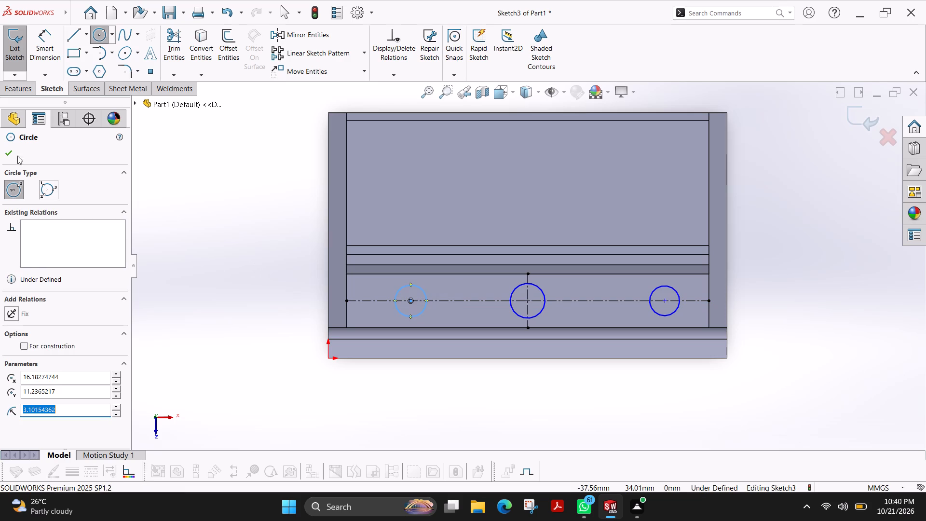
pyautogui.click(7, 156)
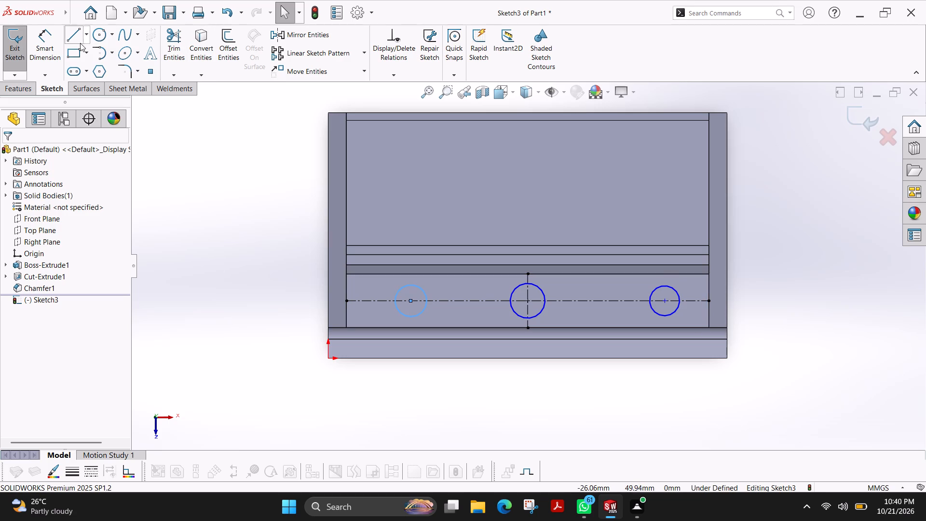
# Dimension the centre of each outer circle 12 mm from the nearest end edge of the strip.
pyautogui.click(52, 50)
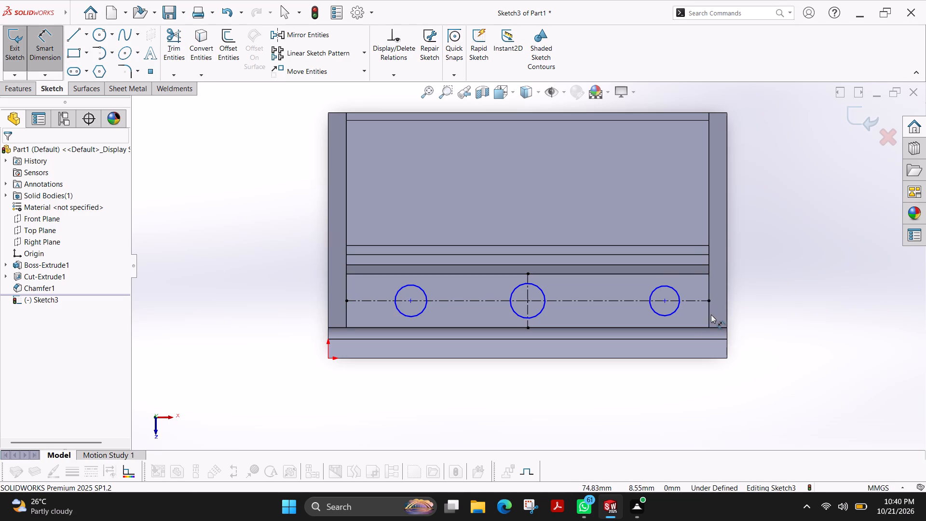
pyautogui.click(708, 315)
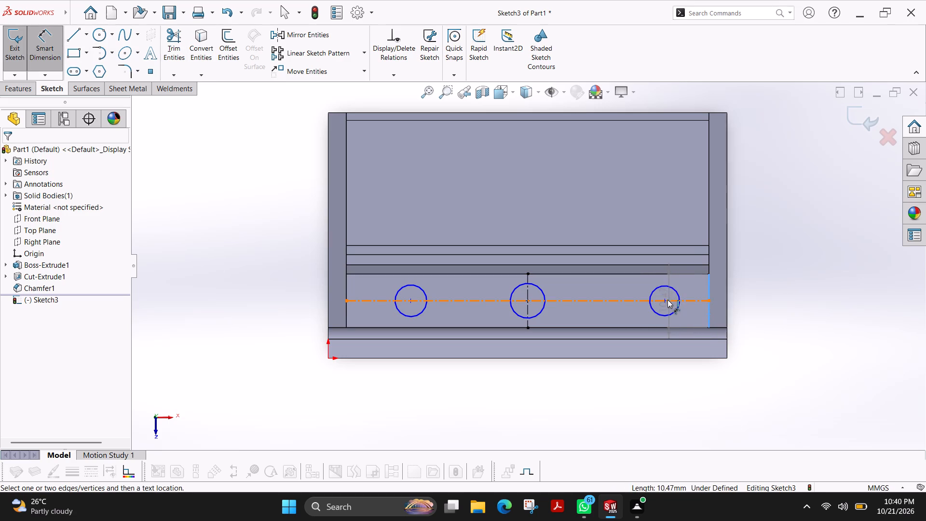
pyautogui.click(665, 300)
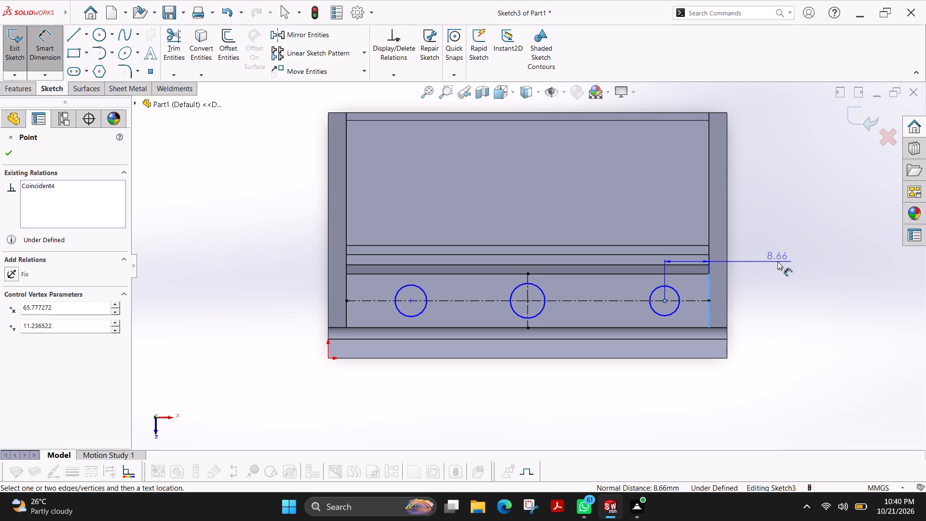
pyautogui.click(791, 229)
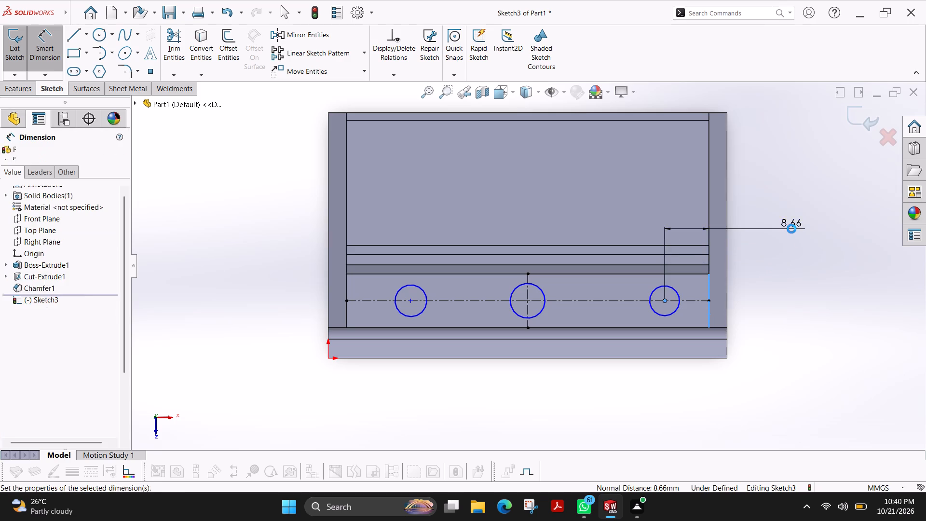
pyautogui.write('12')
pyautogui.press('Return')
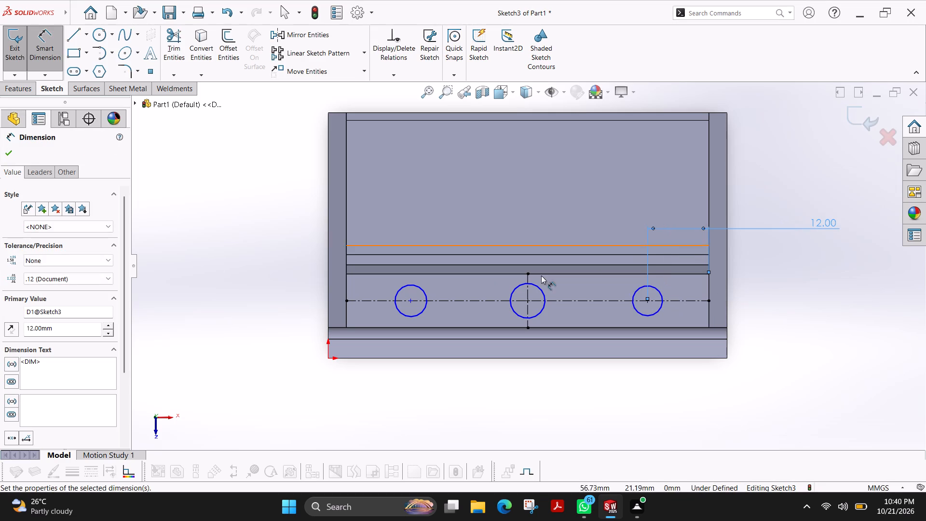
pyautogui.click(347, 313)
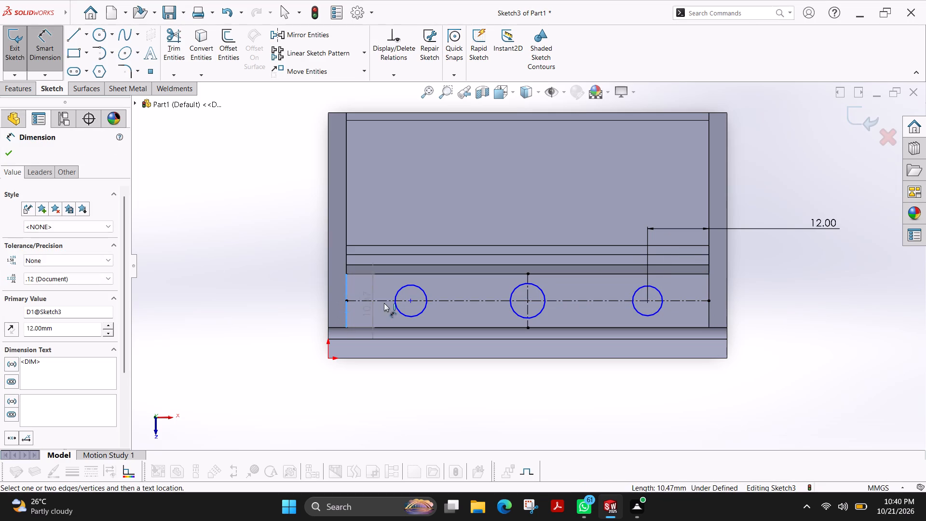
pyautogui.click(410, 299)
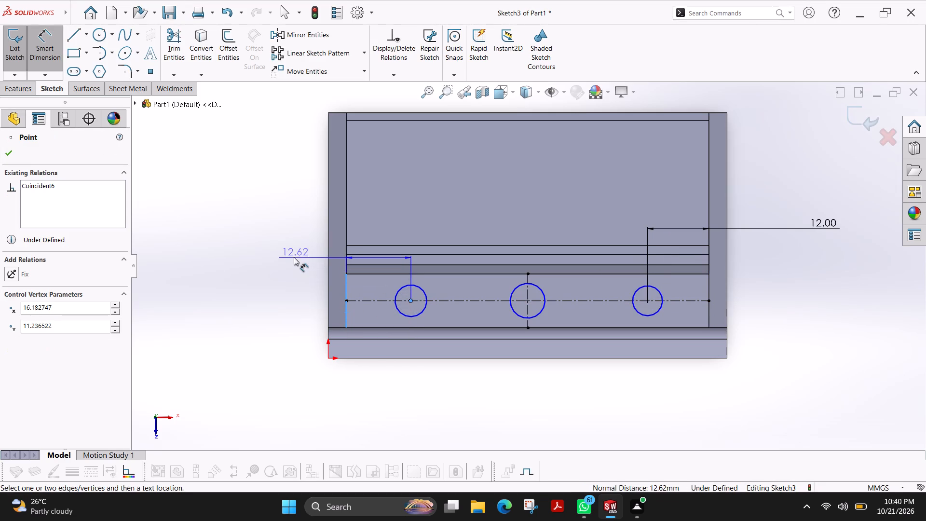
pyautogui.click(293, 257)
pyautogui.write('12')
pyautogui.press('Return')
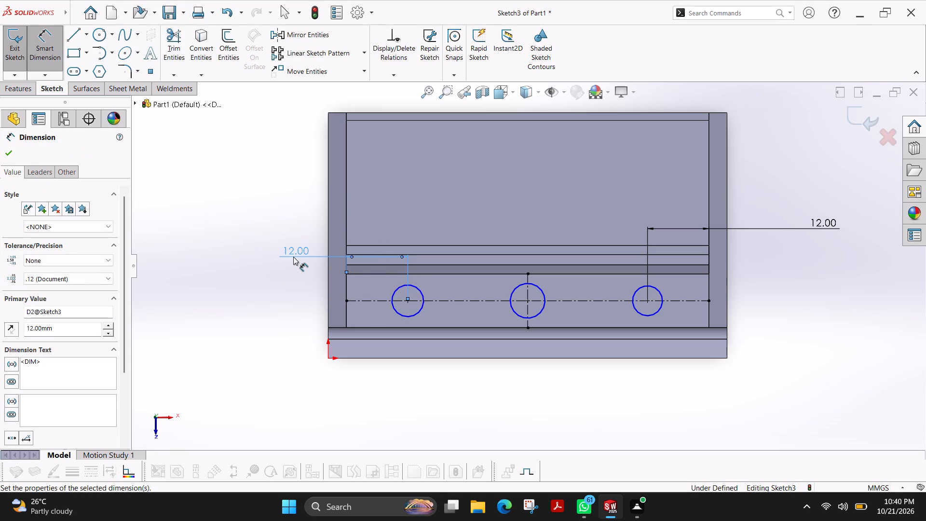
# Dimension all three circles on the strip to a diameter of 8 mm.
pyautogui.click(657, 308)
pyautogui.click(659, 308)
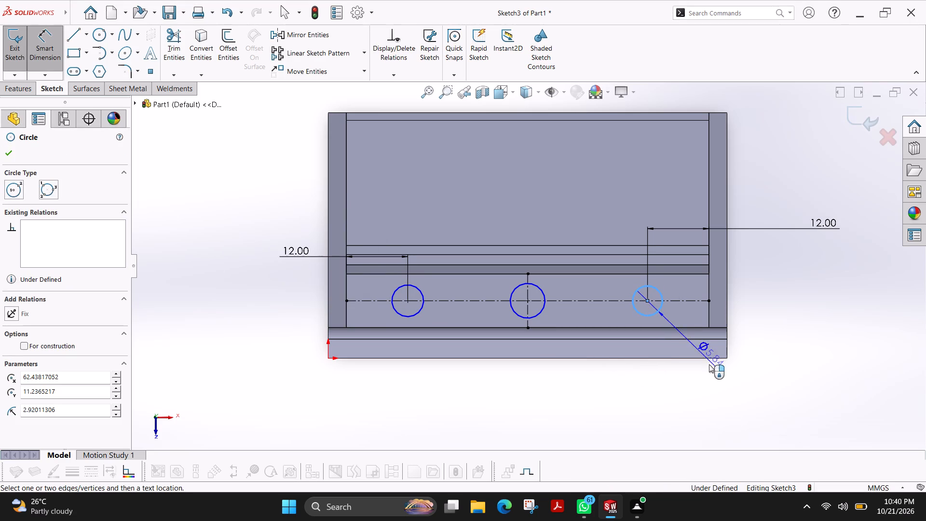
pyautogui.click(690, 399)
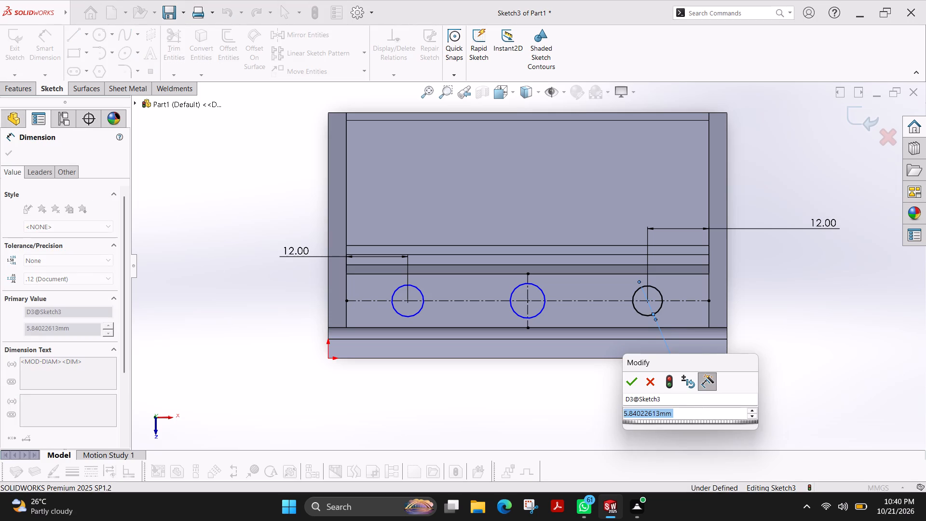
pyautogui.press('8')
pyautogui.press('Return')
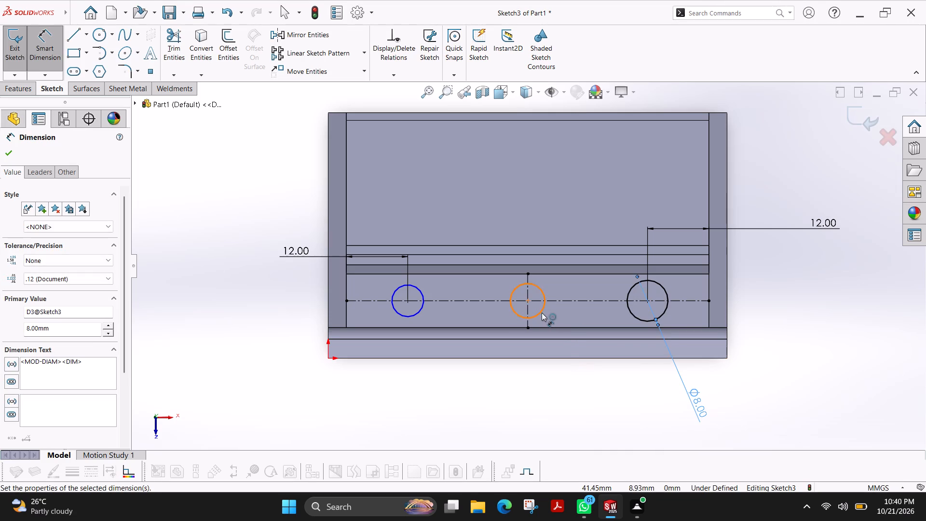
pyautogui.click(516, 314)
pyautogui.click(449, 391)
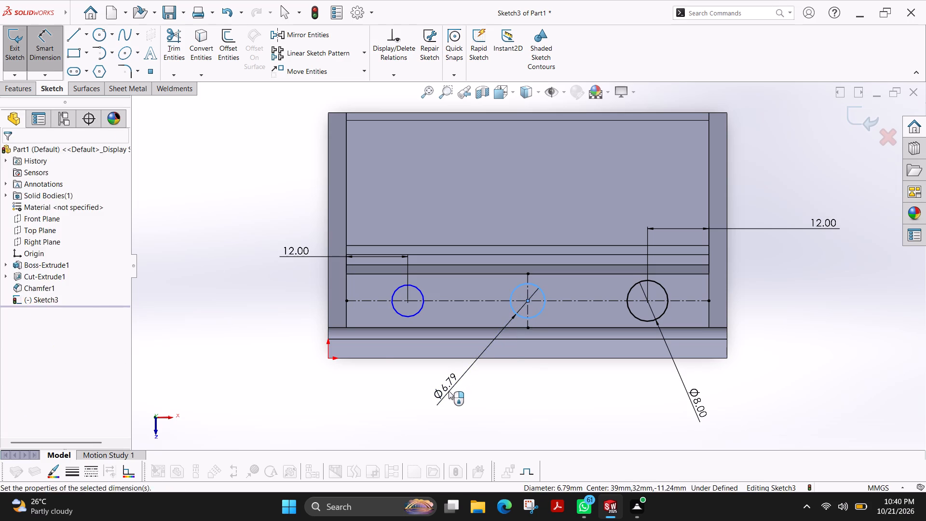
pyautogui.press('8')
pyautogui.press('Return')
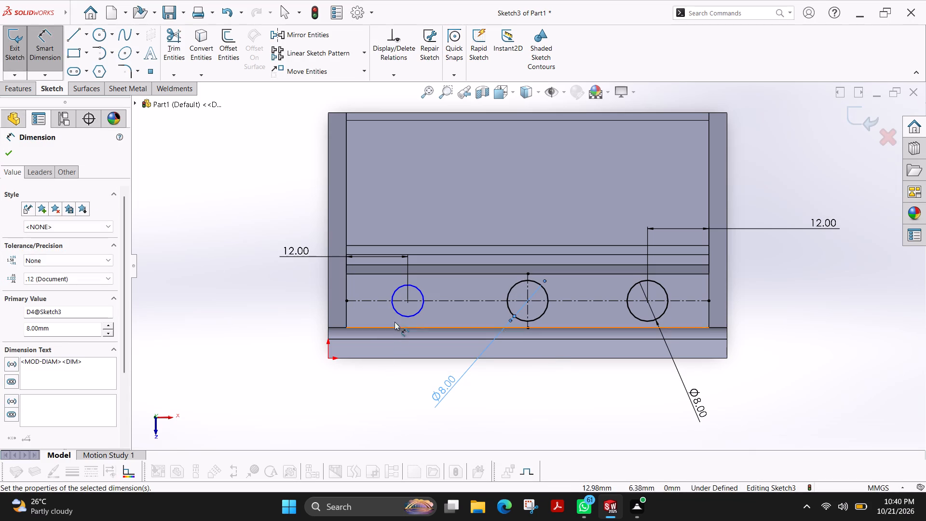
pyautogui.click(394, 311)
pyautogui.click(276, 346)
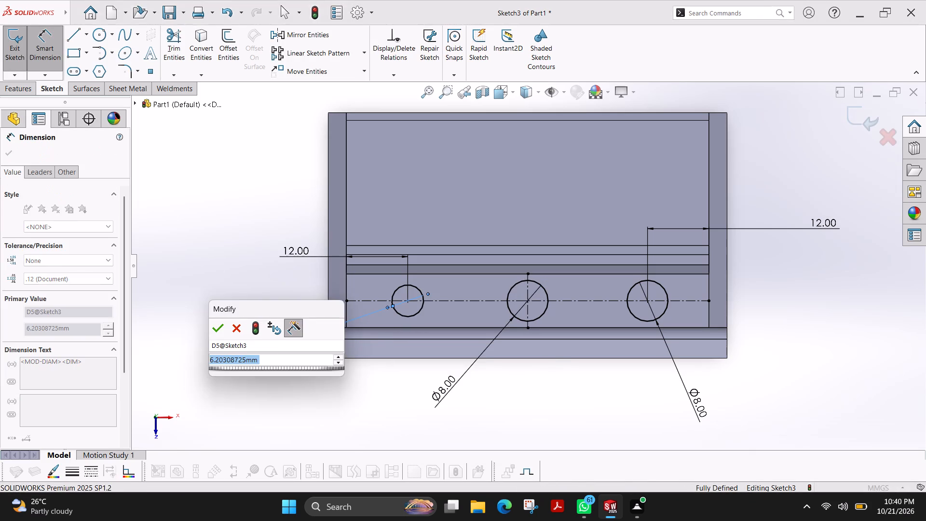
pyautogui.press('8')
pyautogui.press('Return')
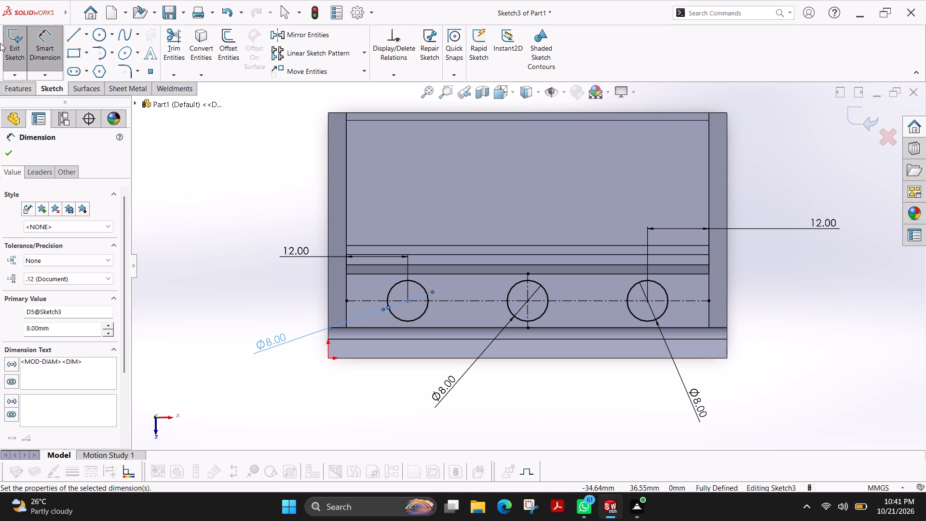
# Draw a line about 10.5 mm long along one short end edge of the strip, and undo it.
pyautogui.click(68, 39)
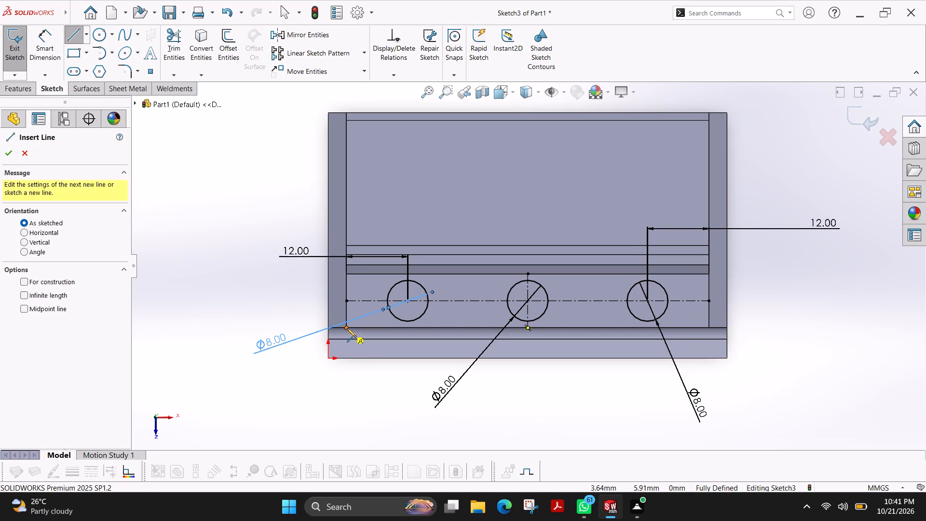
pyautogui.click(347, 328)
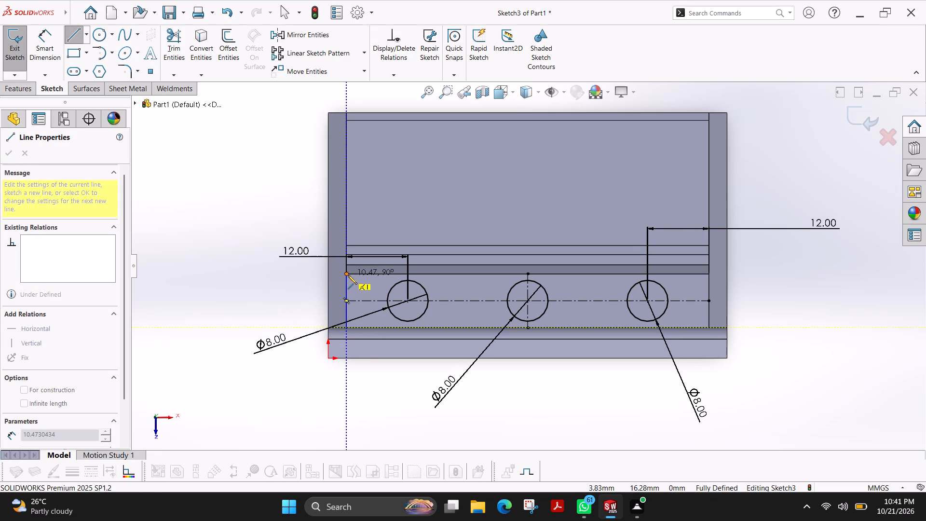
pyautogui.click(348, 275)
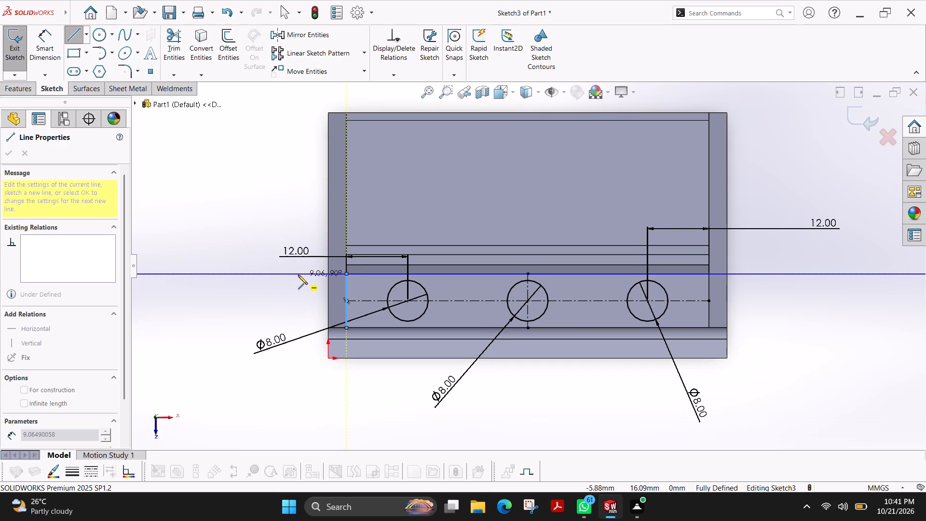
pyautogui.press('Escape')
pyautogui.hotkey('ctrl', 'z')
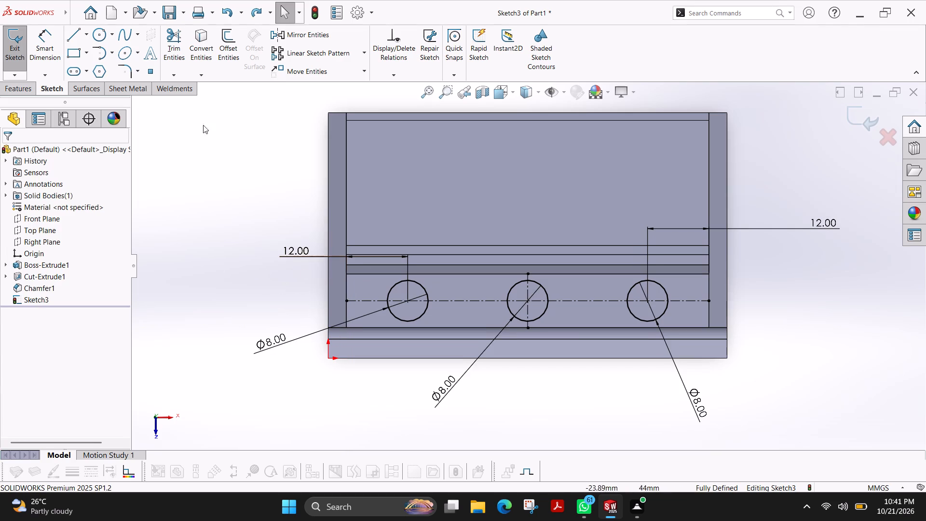
# Check the strip's width between its two long edges with a trial dimension, without placing it.
pyautogui.click(43, 51)
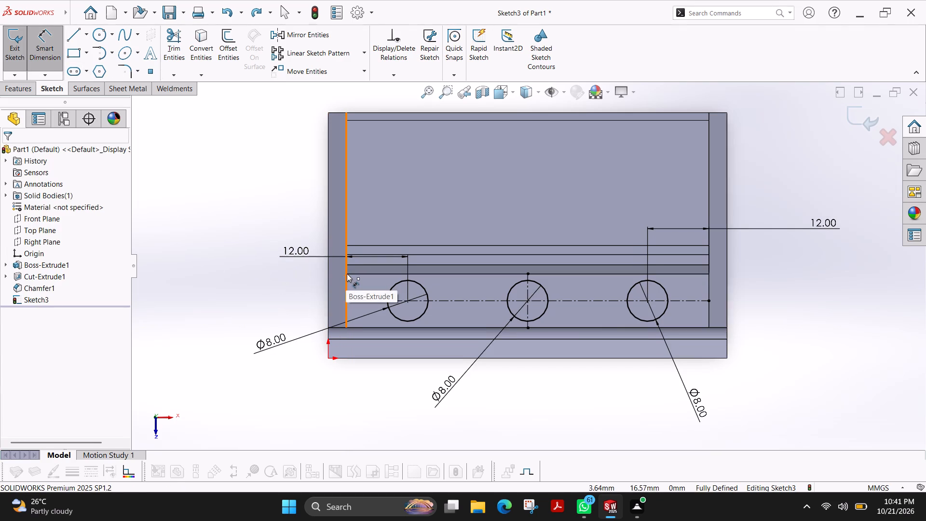
pyautogui.click(347, 274)
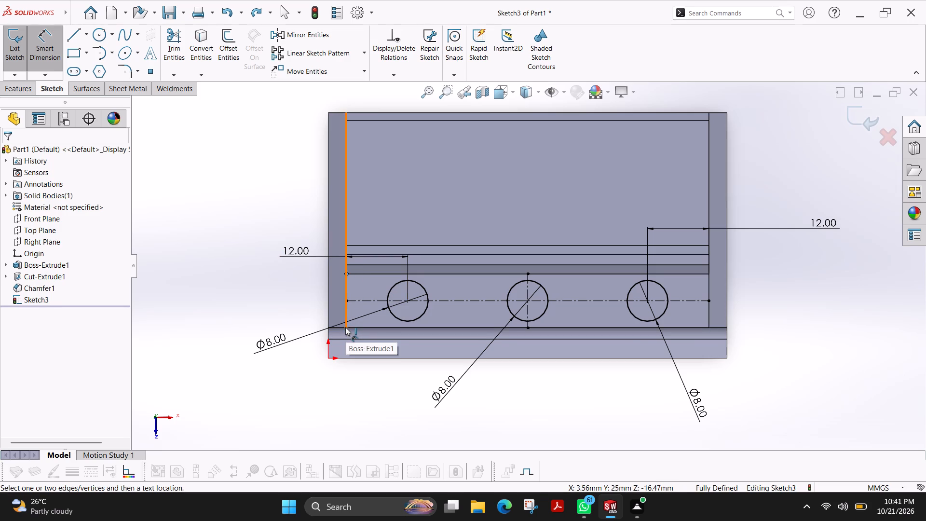
pyautogui.press('Escape')
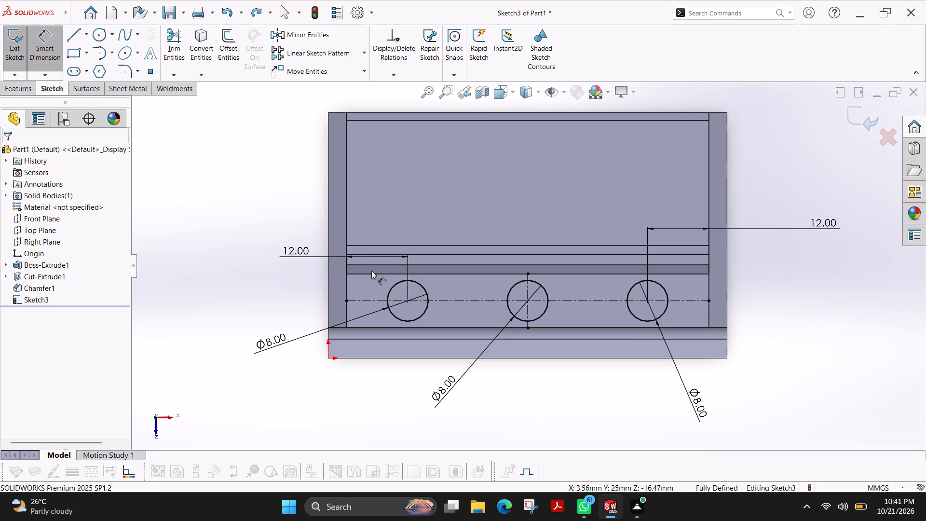
pyautogui.click(371, 274)
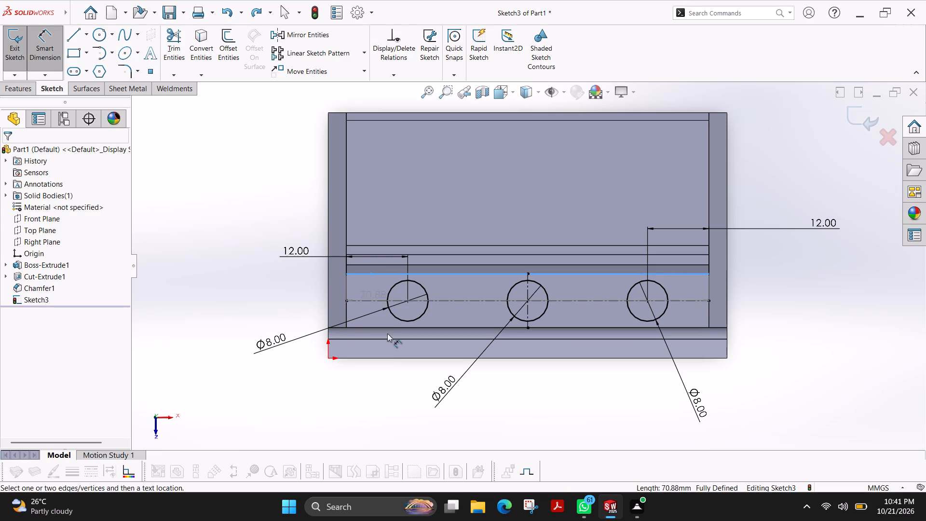
pyautogui.click(384, 328)
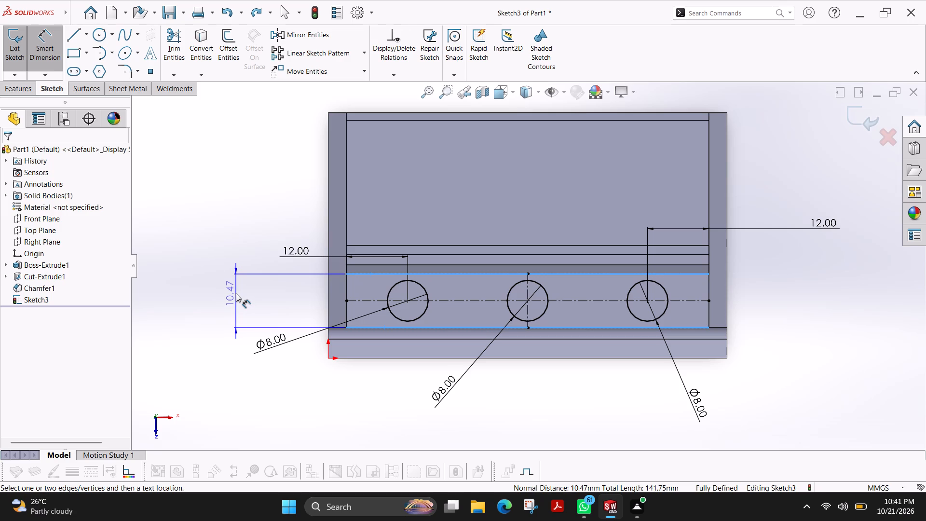
pyautogui.press('Escape')
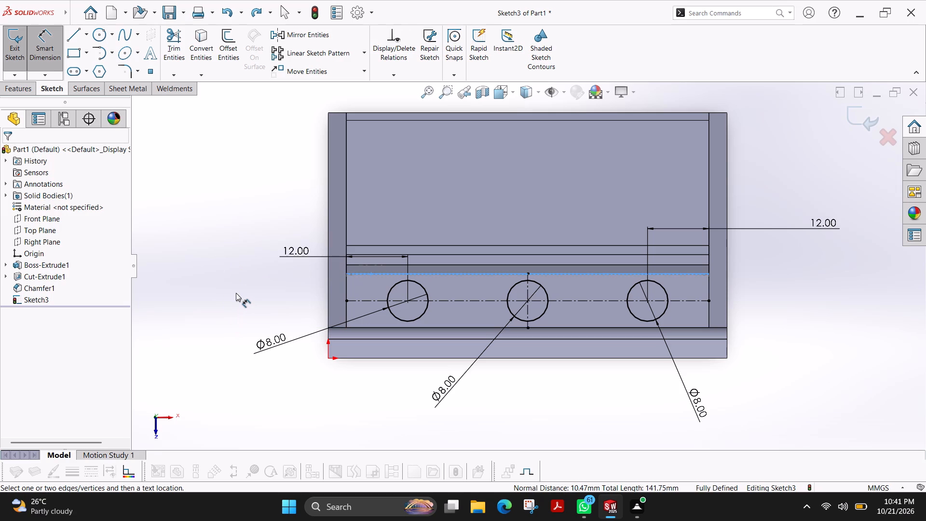
pyautogui.press('Escape')
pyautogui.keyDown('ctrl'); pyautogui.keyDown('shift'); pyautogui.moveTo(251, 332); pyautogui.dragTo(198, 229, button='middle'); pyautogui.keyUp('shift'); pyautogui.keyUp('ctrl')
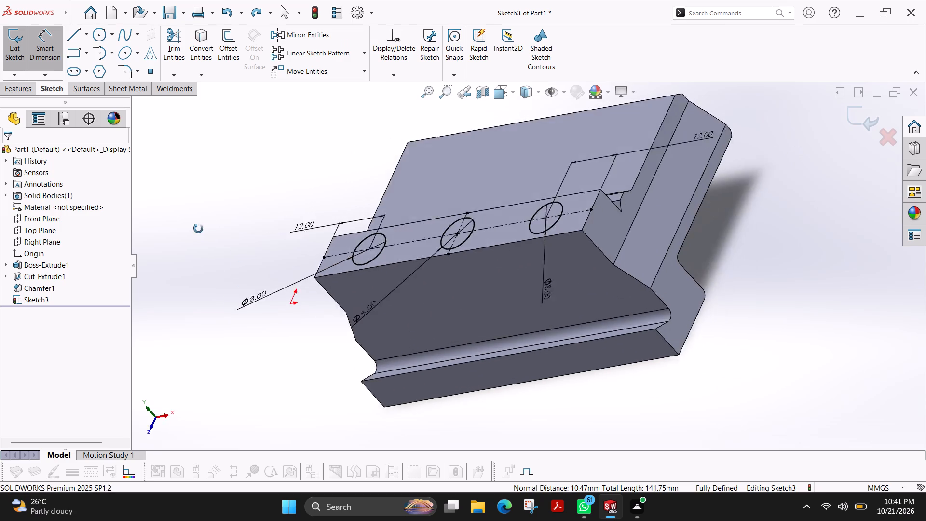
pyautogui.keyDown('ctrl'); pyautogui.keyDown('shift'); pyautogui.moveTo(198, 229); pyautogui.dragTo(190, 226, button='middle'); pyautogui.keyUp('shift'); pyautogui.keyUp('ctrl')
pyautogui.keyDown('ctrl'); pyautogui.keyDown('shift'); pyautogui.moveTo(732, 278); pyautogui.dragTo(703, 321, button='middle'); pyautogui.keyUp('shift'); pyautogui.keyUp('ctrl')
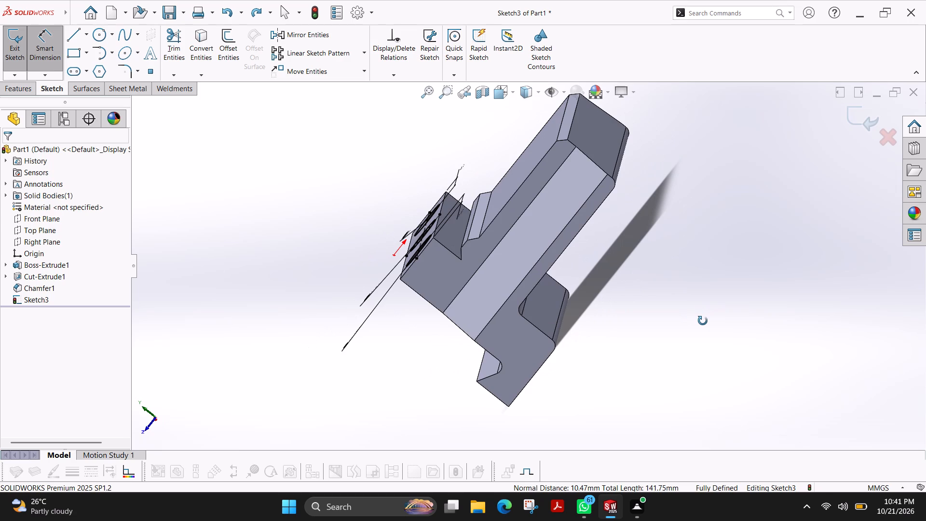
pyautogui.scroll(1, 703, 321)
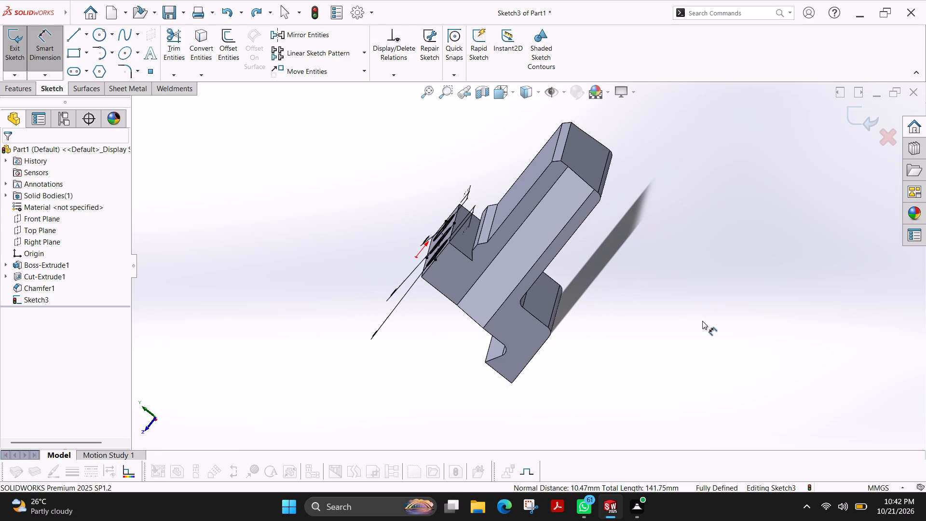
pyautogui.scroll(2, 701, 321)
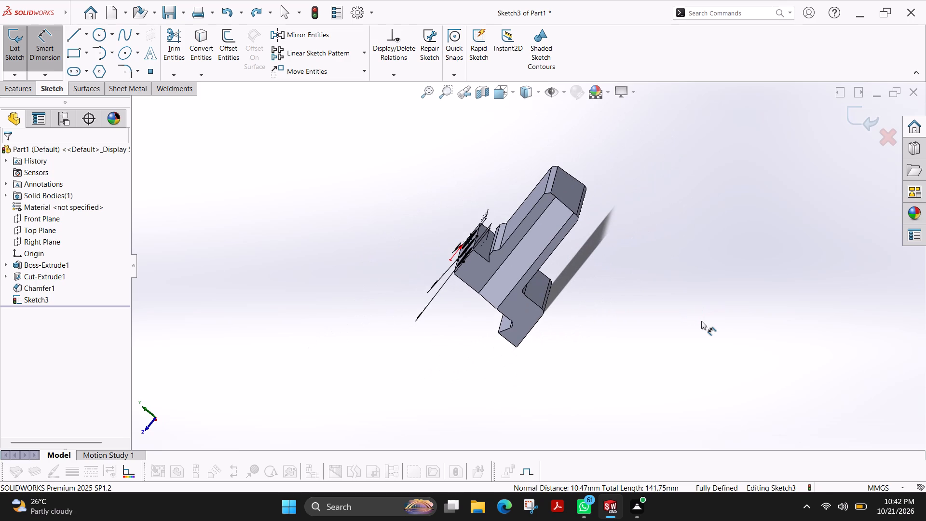
# Undo the circle sketch on the strip, the chamfer and the extruded cut, back to the unextruded cut-profile sketch.
pyautogui.hotkey('ctrl', 'z')
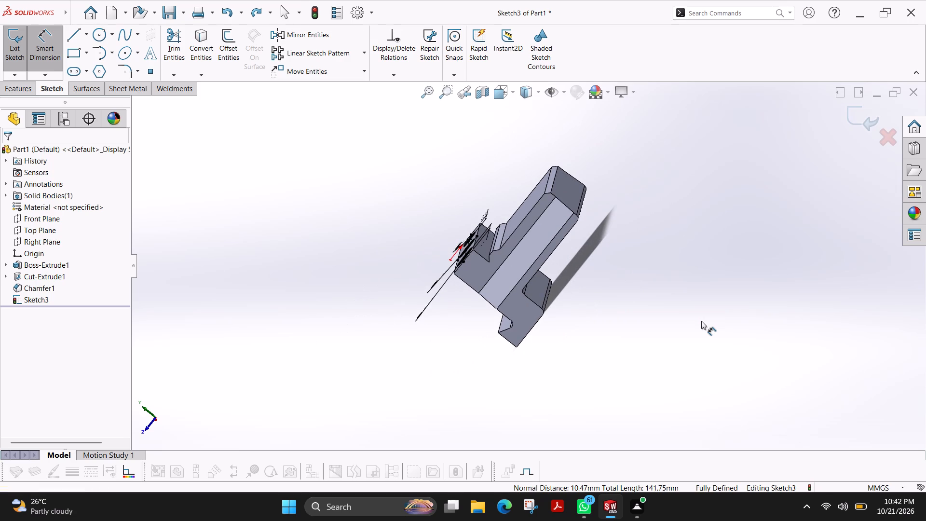
pyautogui.hotkey('ctrl', 'z')
pyautogui.hotkey('ctrl', 'z')
pyautogui.hotkey('ctrl', 'z')
pyautogui.hotkey('ctrl', 'z')
pyautogui.hotkey('ctrl', 'z')
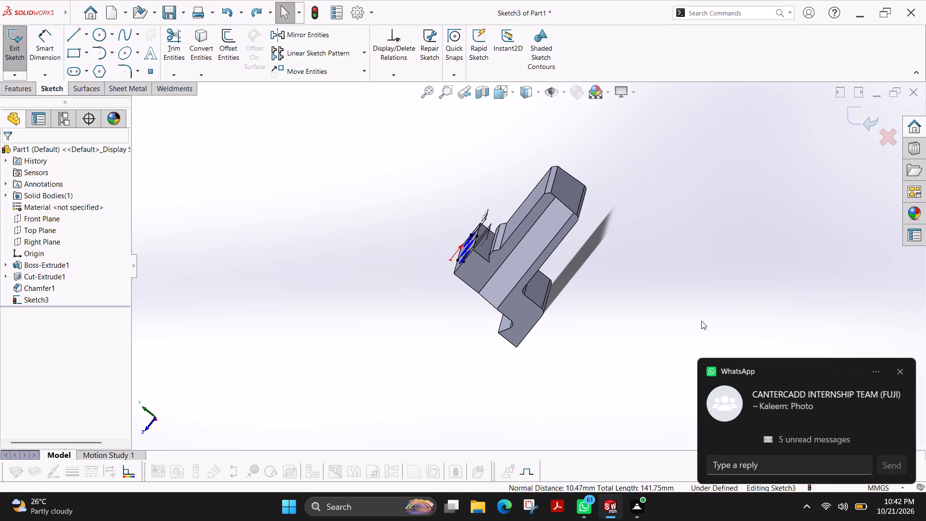
pyautogui.hotkey('ctrl', 'z')
pyautogui.hotkey('ctrl', 'z')
pyautogui.hotkey('ctrl', 'z')
pyautogui.hotkey('ctrl', 'z')
pyautogui.hotkey('ctrl', 'z')
pyautogui.hotkey('ctrl', 'z')
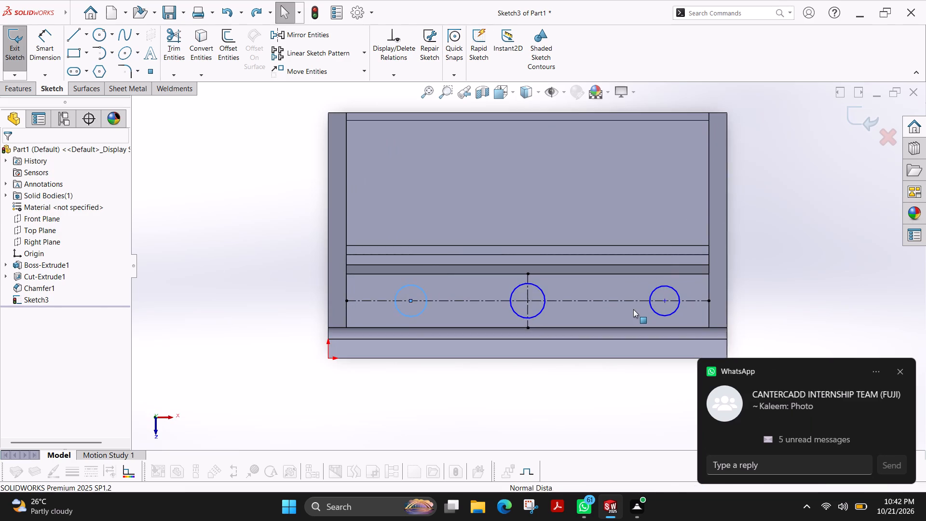
pyautogui.hotkey('ctrl', 'z')
pyautogui.hotkey('ctrl', 'z')
pyautogui.hotkey('ctrl', 'z')
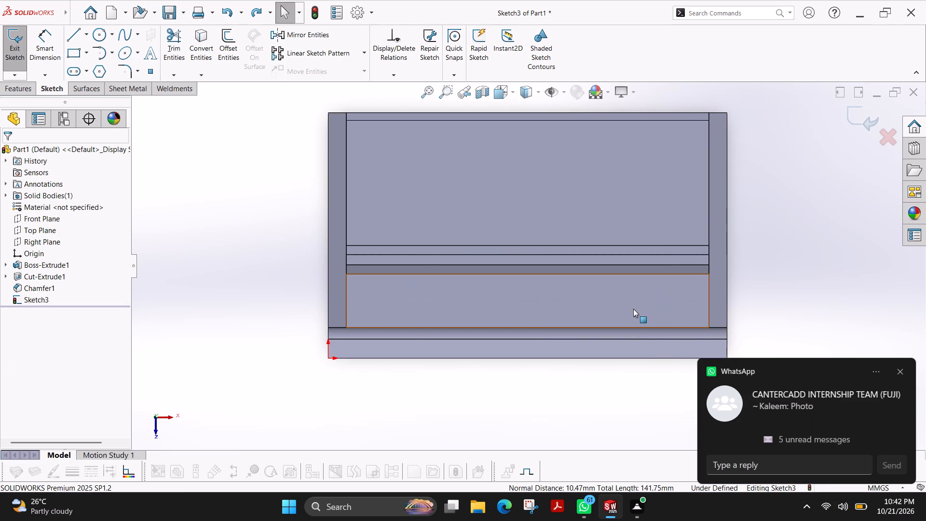
pyautogui.hotkey('ctrl', 'z')
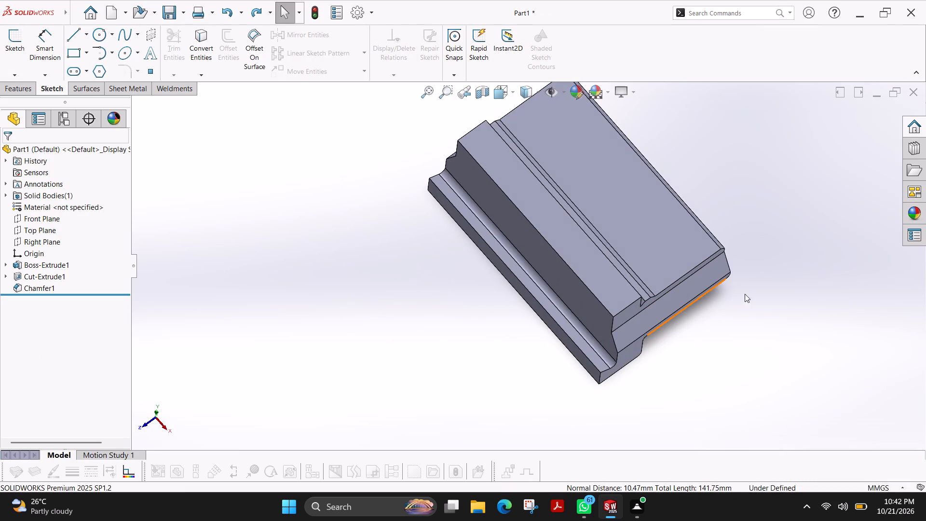
pyautogui.hotkey('ctrl', 'z')
pyautogui.hotkey('ctrl', 'z')
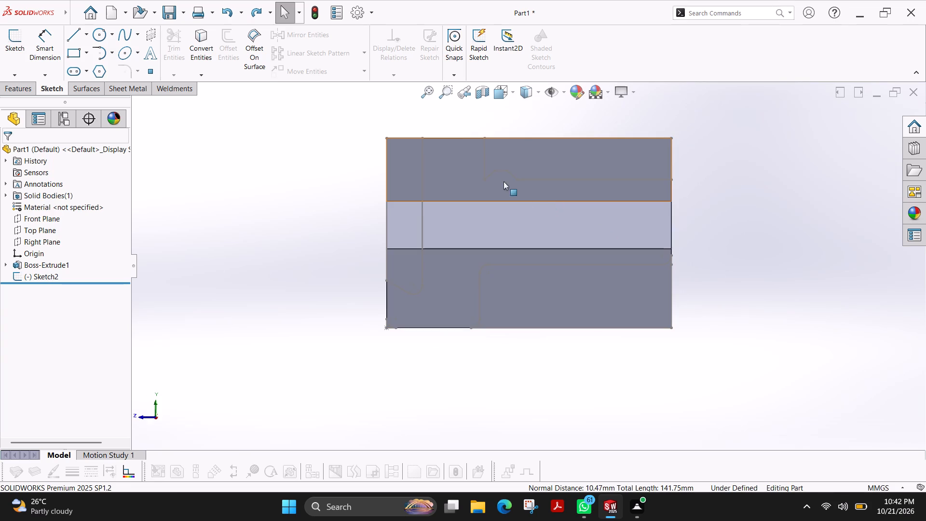
# Reopen the cut-profile sketch, dimension the distance between the slot's inner side and the notch's vertical side as 18 mm, and undo that value.
pyautogui.click(13, 60)
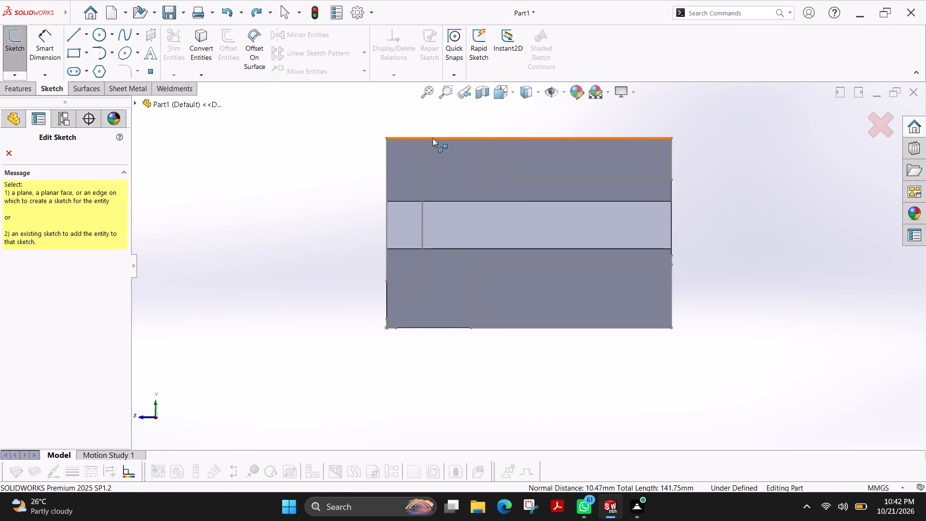
pyautogui.click(423, 157)
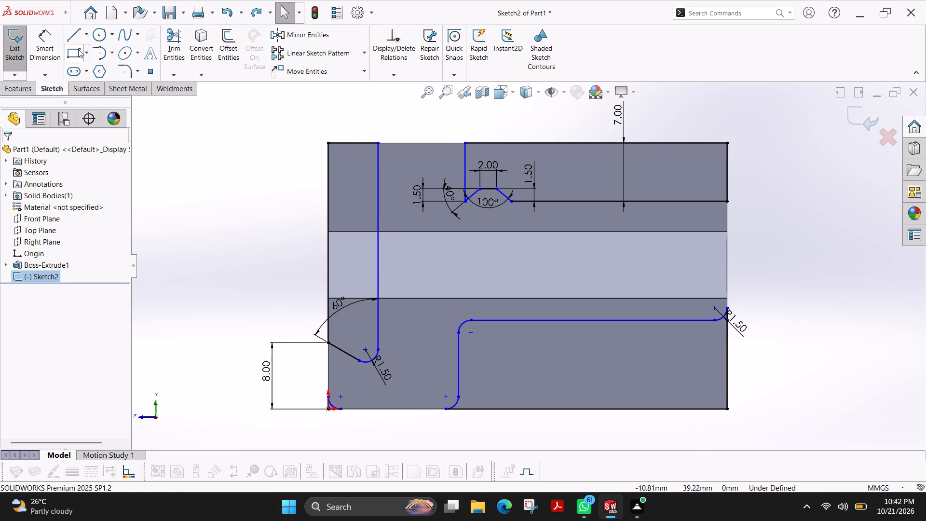
pyautogui.click(41, 41)
pyautogui.click(378, 143)
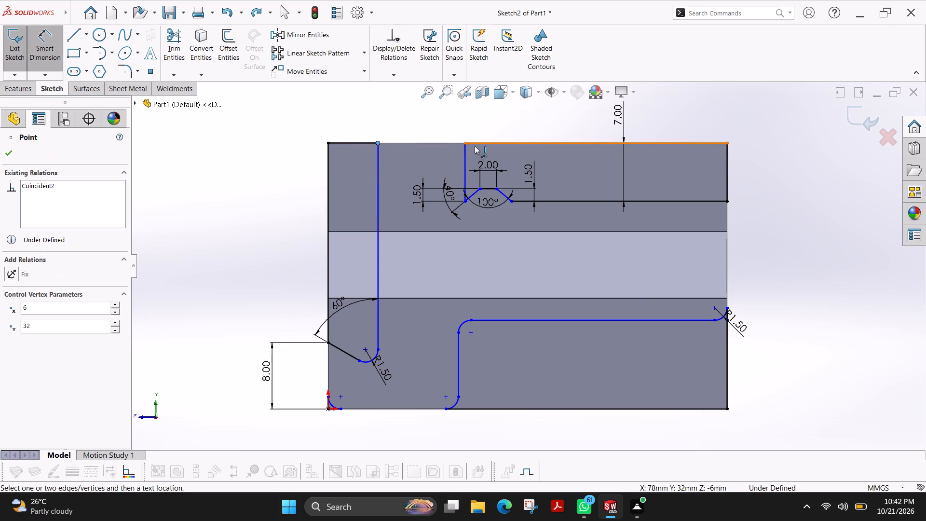
pyautogui.click(464, 144)
pyautogui.click(426, 115)
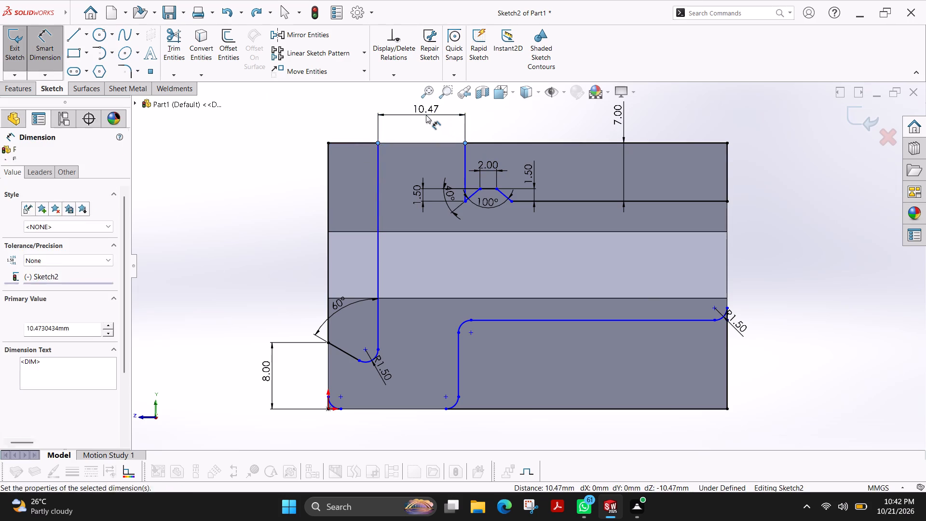
pyautogui.write('18')
pyautogui.press('Return')
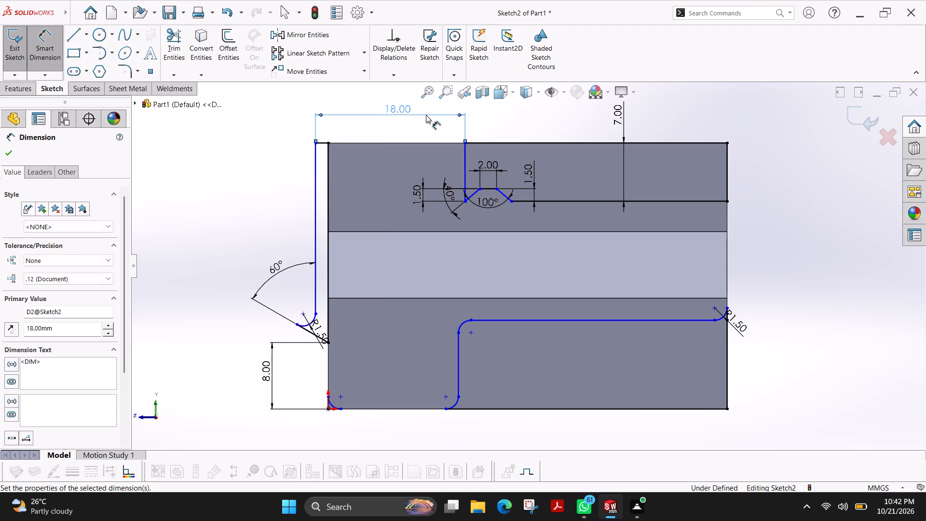
pyautogui.hotkey('ctrl', 'z')
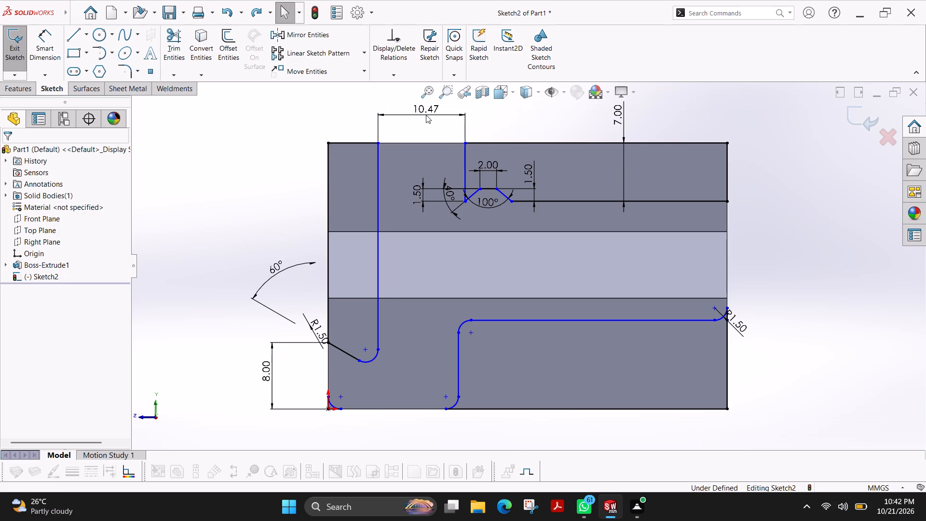
pyautogui.press('Escape')
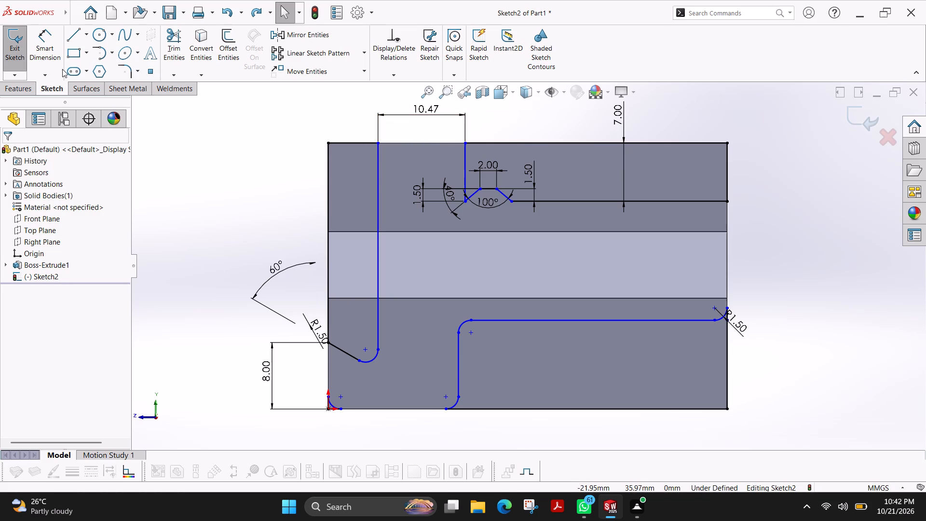
# Dimension the slot profile's short top line to 6 mm.
pyautogui.click(51, 54)
pyautogui.click(354, 142)
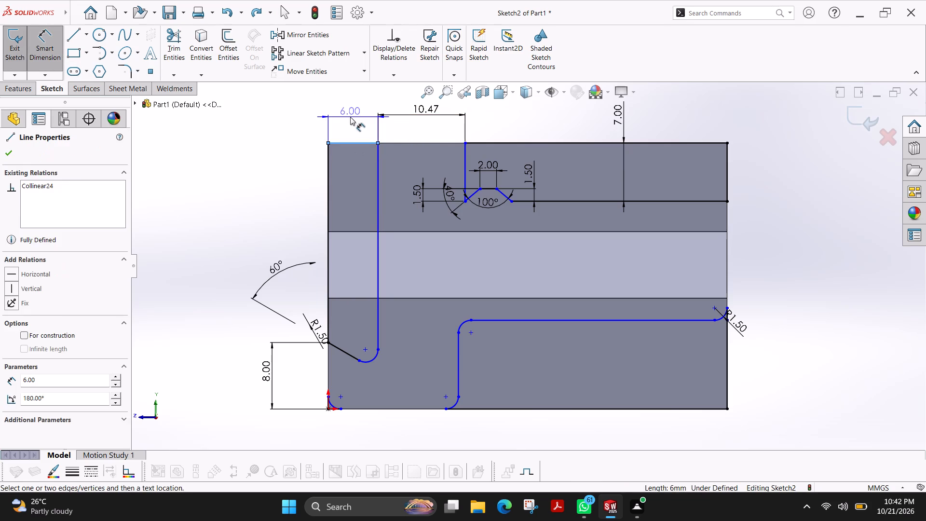
pyautogui.click(350, 117)
pyautogui.press('Return')
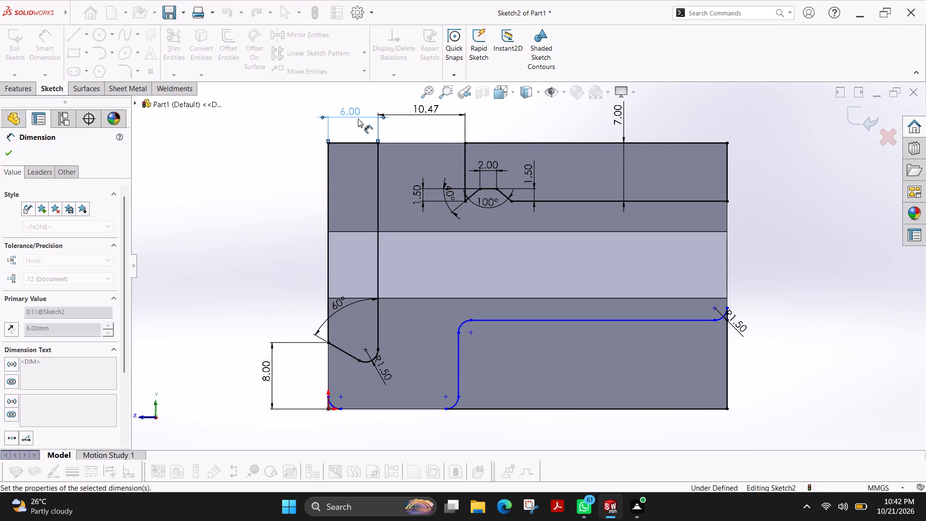
# Set the distance between the slot's inner side and the notch's vertical side to 18 mm.
pyautogui.doubleClick(431, 109)
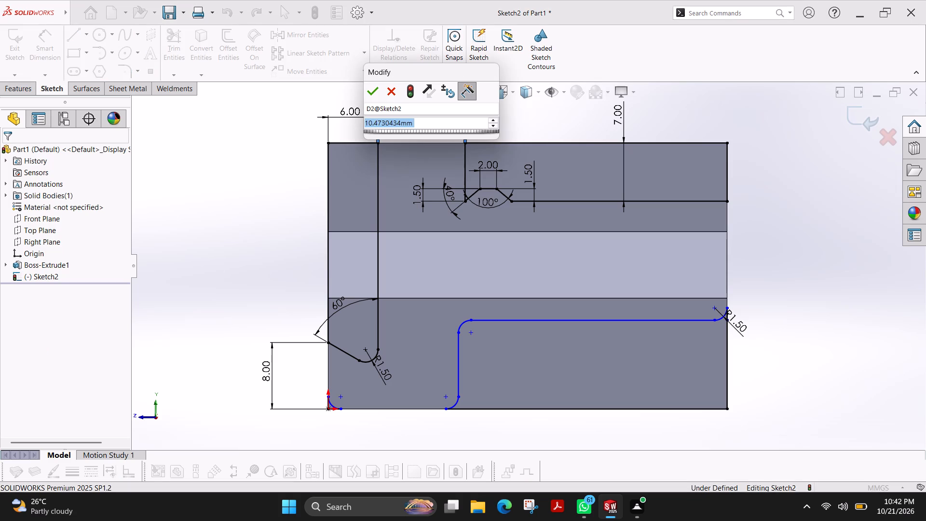
pyautogui.press('1')
pyautogui.press('8')
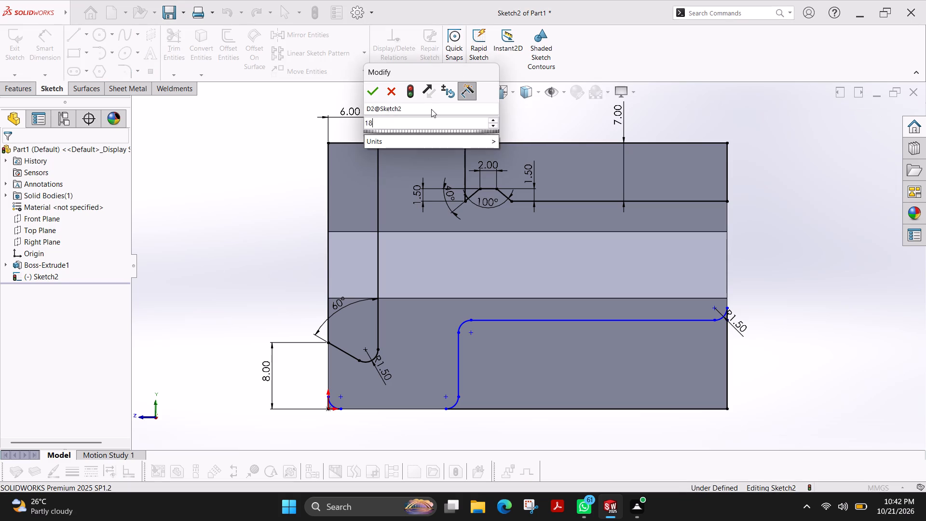
pyautogui.press('Return')
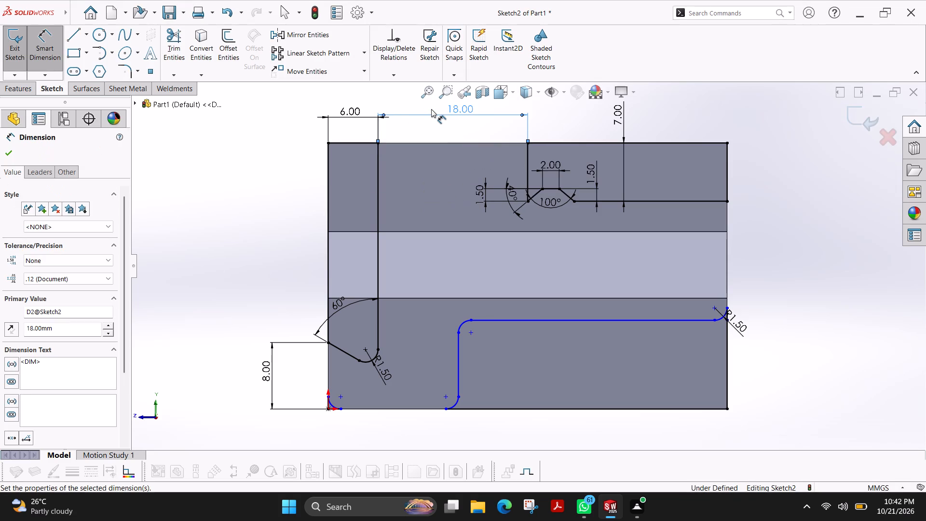
pyautogui.click(8, 152)
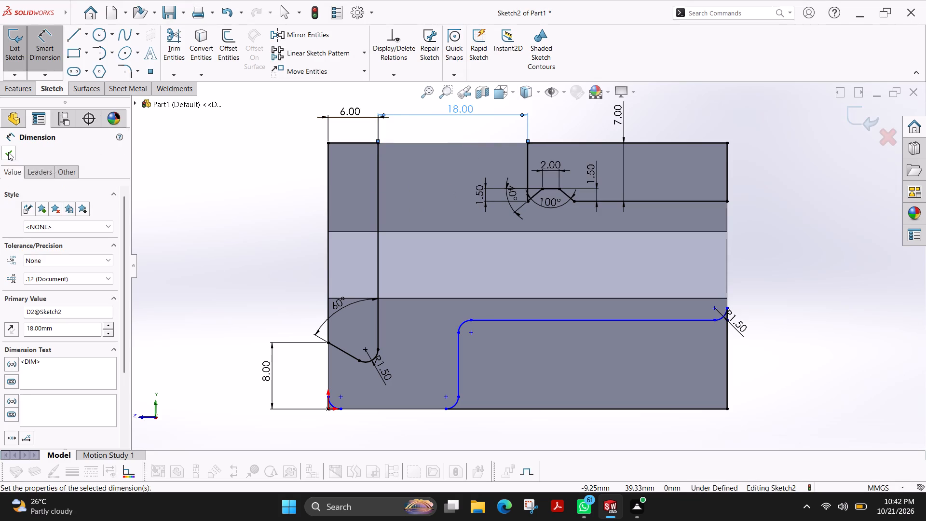
# Cut-extrude the slot, upper notch and lower filleted profiles through the block with a blind depth of 88 mm.
pyautogui.click(14, 94)
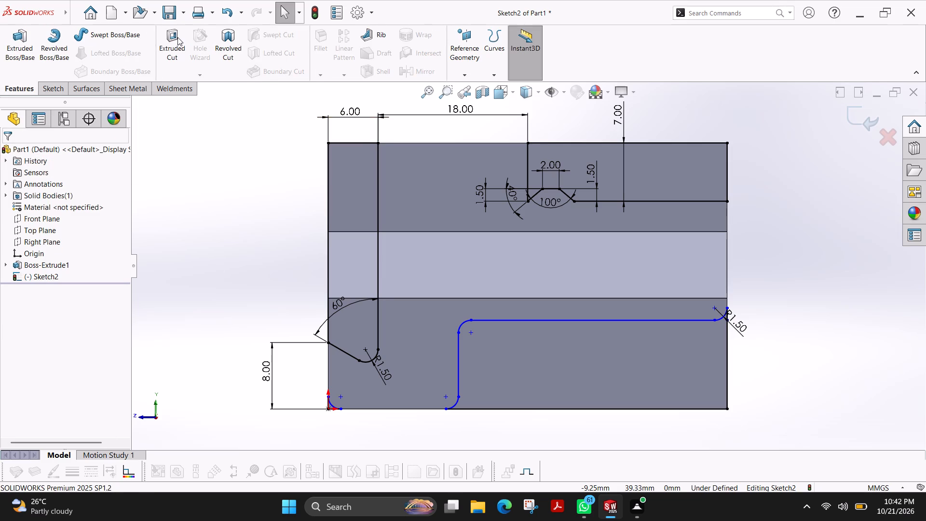
pyautogui.click(177, 38)
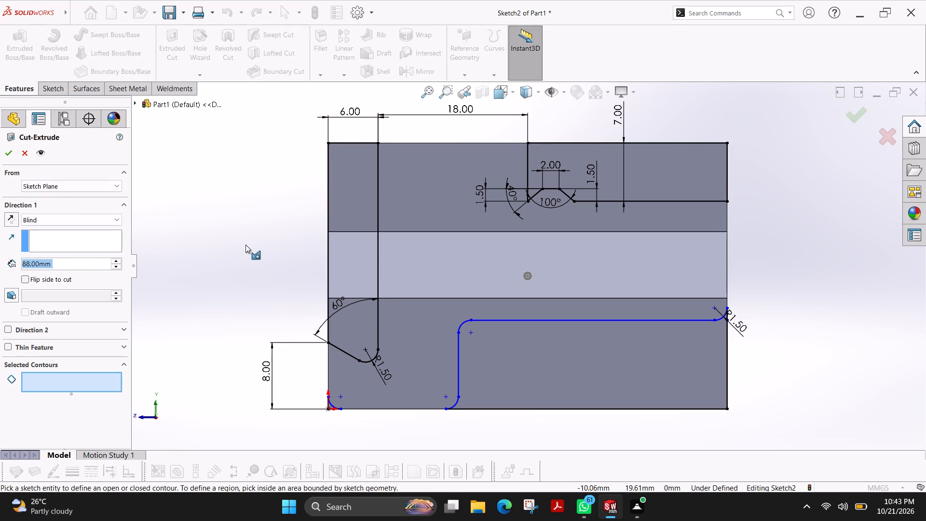
pyautogui.keyDown('ctrl'); pyautogui.keyDown('shift'); pyautogui.moveTo(252, 229); pyautogui.dragTo(265, 264, button='middle'); pyautogui.keyUp('shift'); pyautogui.keyUp('ctrl')
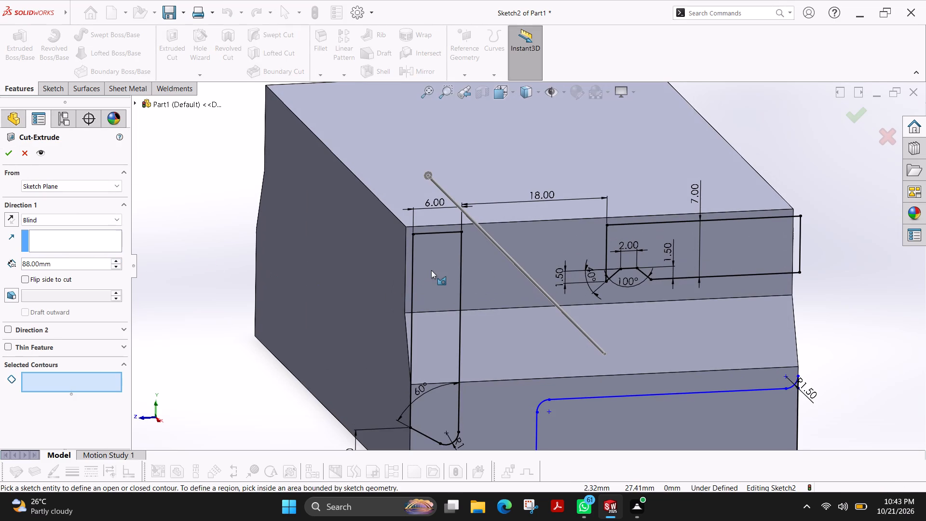
pyautogui.click(412, 272)
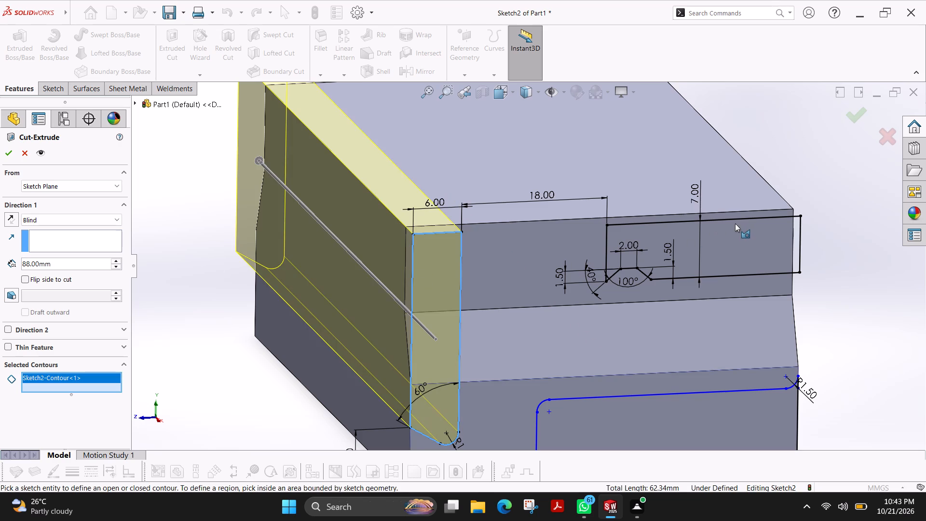
pyautogui.click(737, 219)
pyautogui.click(698, 392)
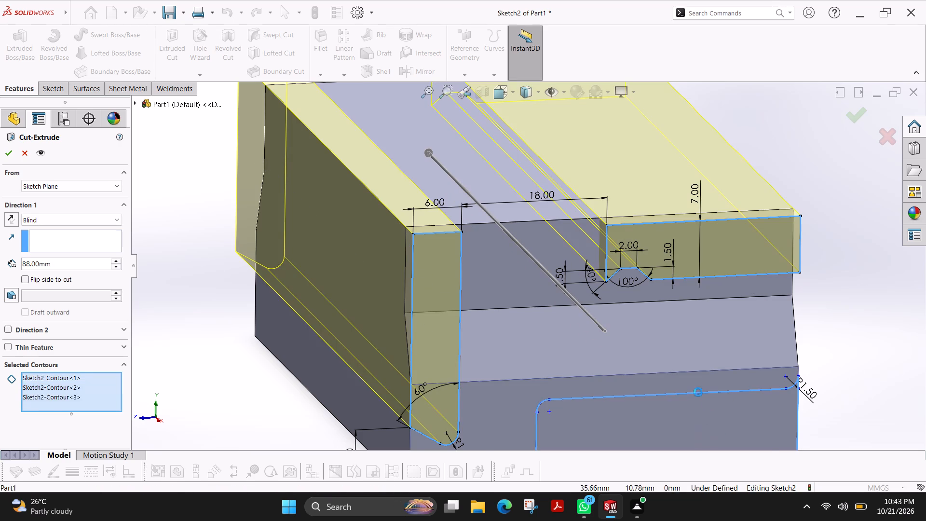
pyautogui.click(10, 154)
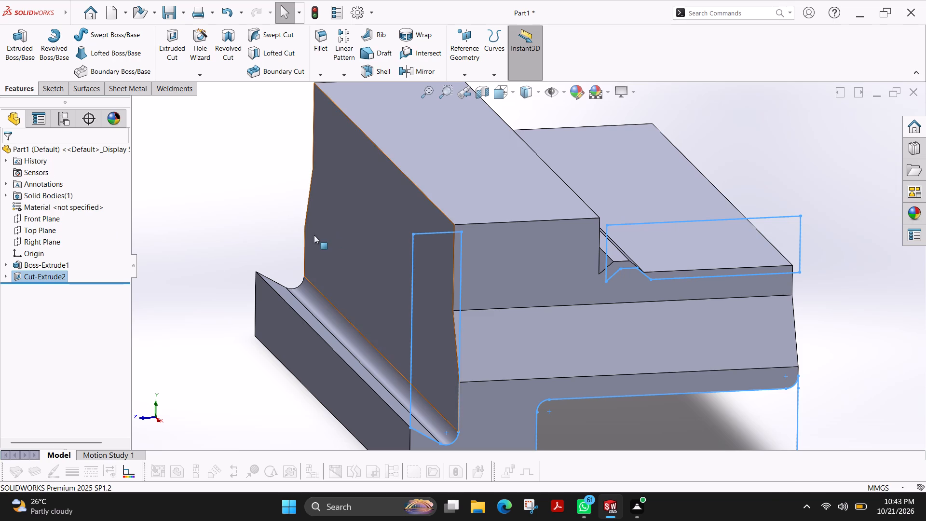
pyautogui.keyDown('ctrl'); pyautogui.keyDown('shift'); pyautogui.moveTo(314, 235); pyautogui.dragTo(299, 227, button='middle'); pyautogui.keyUp('shift'); pyautogui.keyUp('ctrl')
pyautogui.press('Escape')
pyautogui.scroll(2, 299, 227)
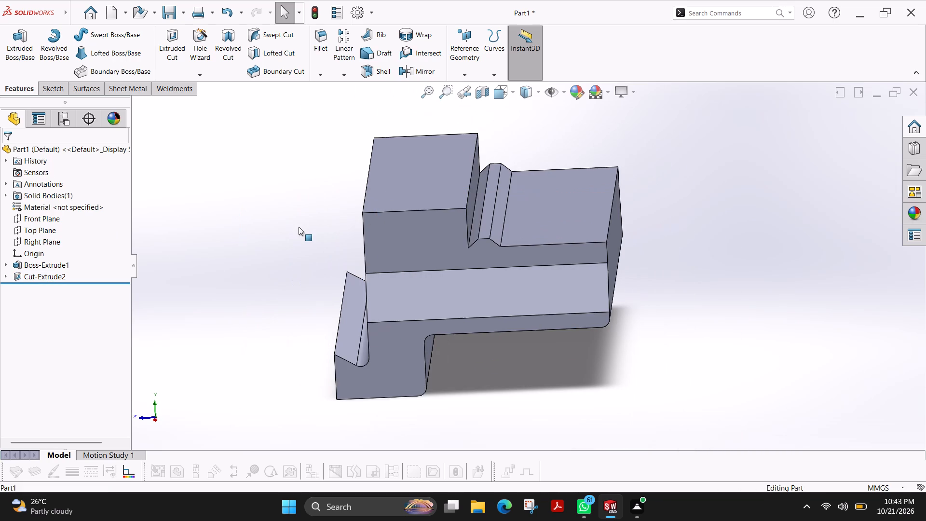
# On a new sketch on the raised strip's top face, draw a line about 70.9 mm long joining the midpoints of its short end edges.
pyautogui.keyDown('ctrl'); pyautogui.keyDown('shift'); pyautogui.moveTo(272, 201); pyautogui.dragTo(306, 236, button='middle'); pyautogui.keyUp('shift'); pyautogui.keyUp('ctrl')
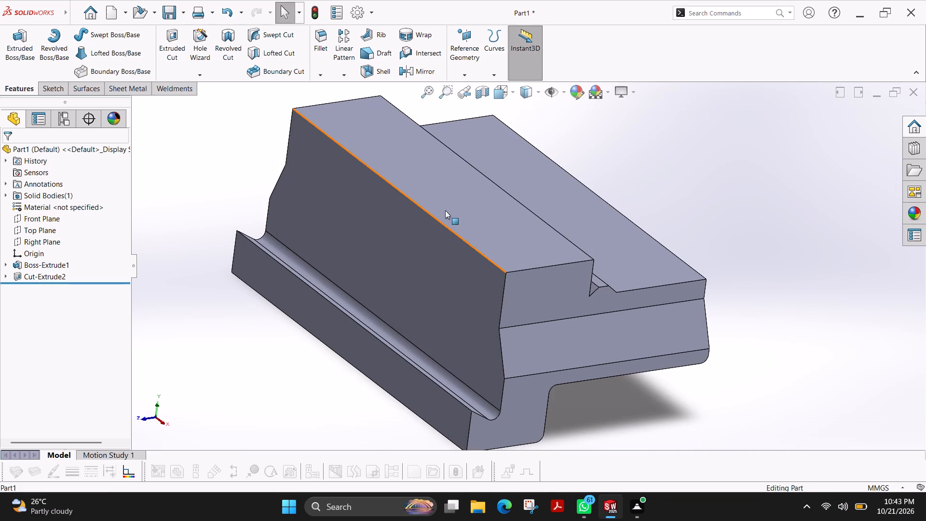
pyautogui.click(447, 209)
pyautogui.click(54, 89)
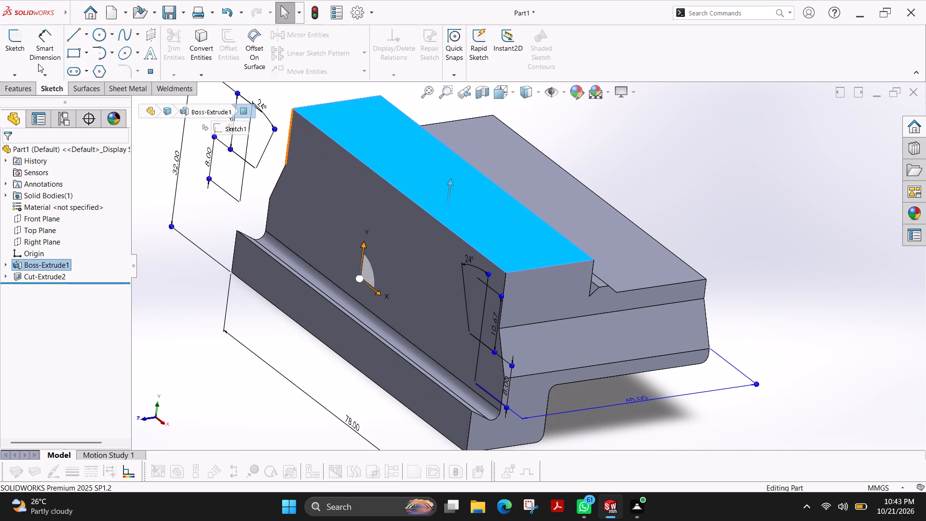
pyautogui.click(17, 40)
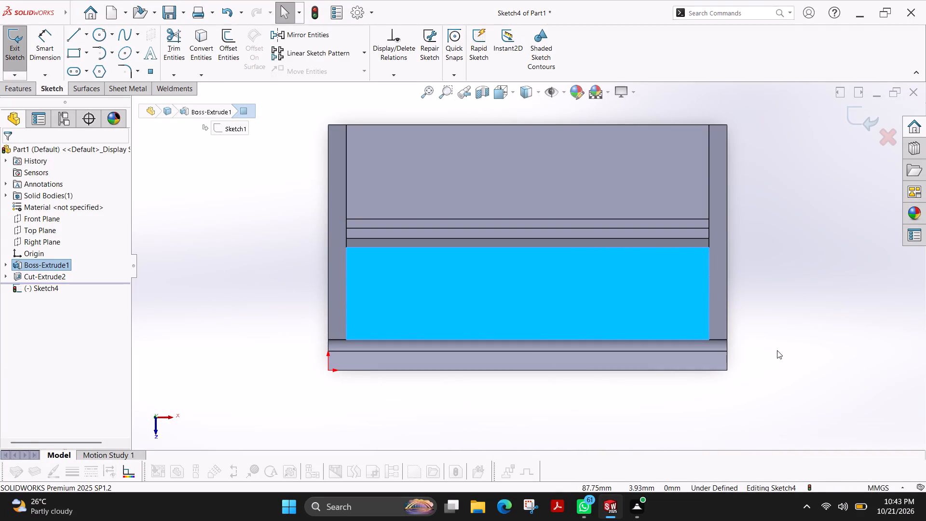
pyautogui.press('Escape')
pyautogui.scroll(-2, 738, 271)
pyautogui.scroll(1, 726, 267)
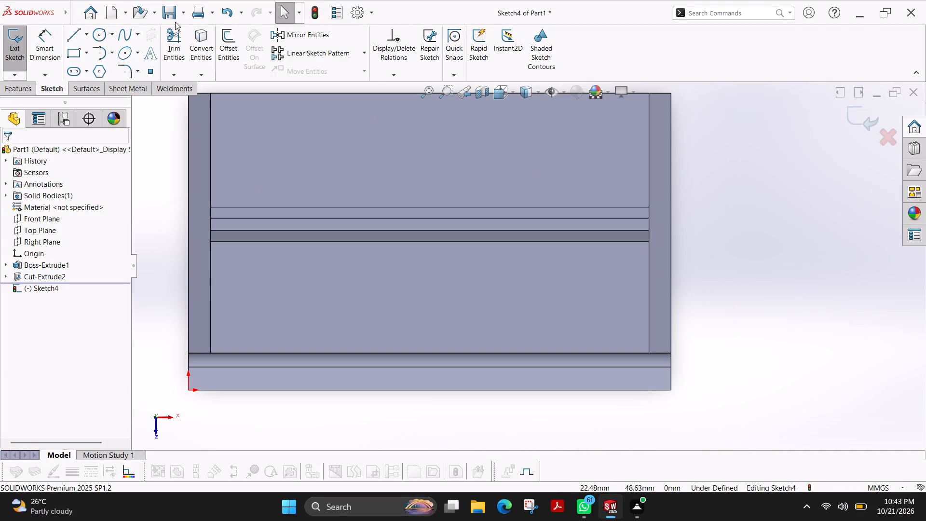
pyautogui.click(71, 41)
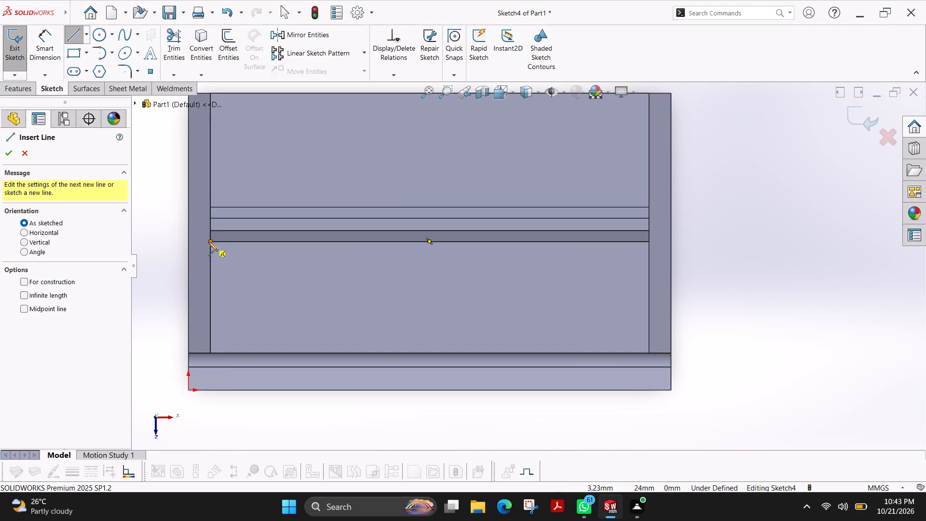
pyautogui.click(210, 297)
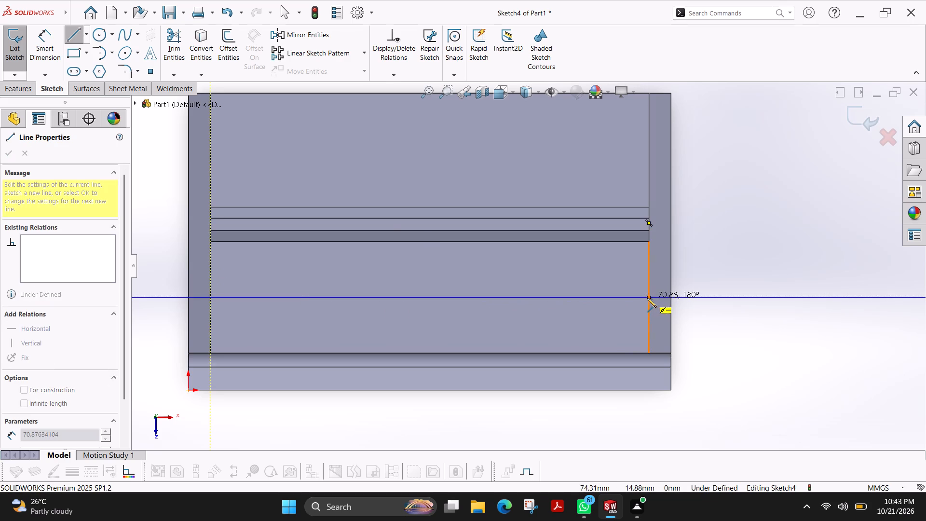
pyautogui.click(648, 297)
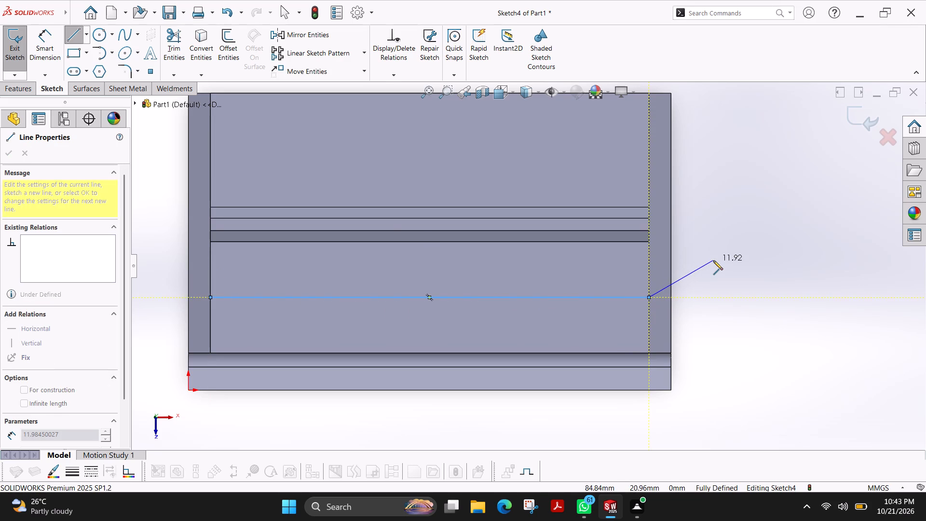
pyautogui.press('Escape')
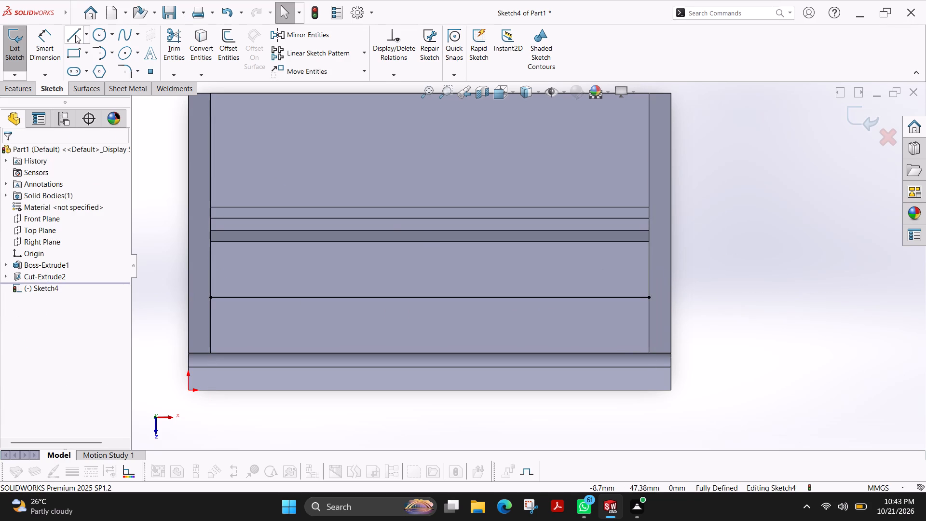
# Draw an 18 mm line across the strip's top face, joining the midpoints of its two long edges.
pyautogui.click(75, 35)
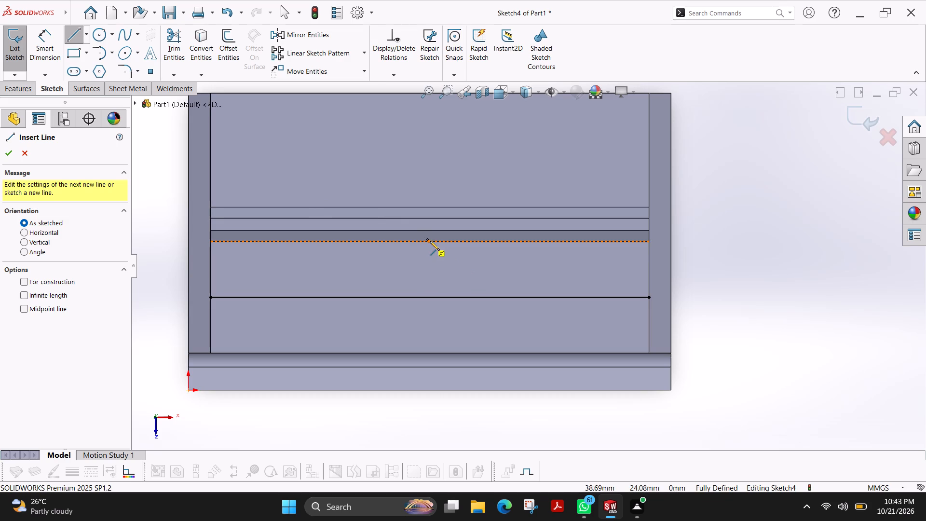
pyautogui.click(429, 241)
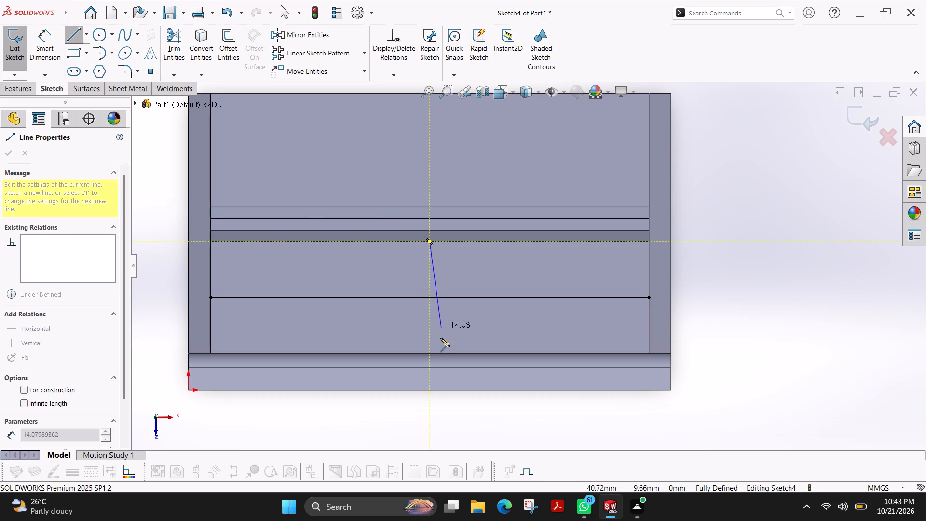
pyautogui.click(429, 353)
pyautogui.press('Escape')
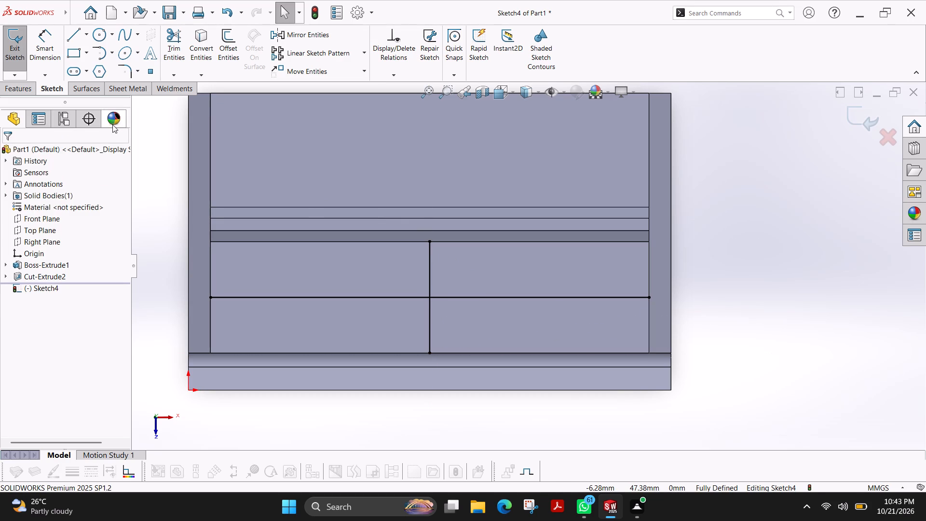
# Convert both crossing midlines on the strip's top face to construction geometry.
pyautogui.click(317, 295)
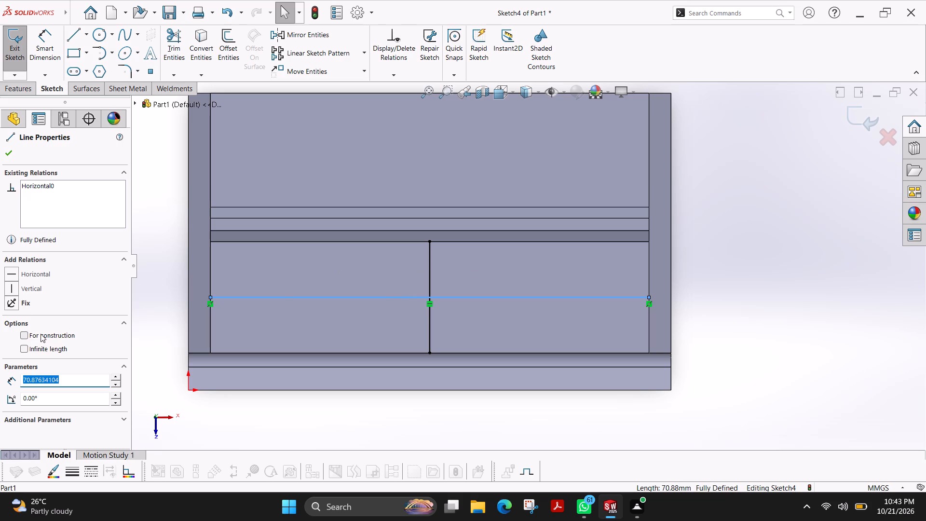
pyautogui.click(41, 334)
pyautogui.click(428, 281)
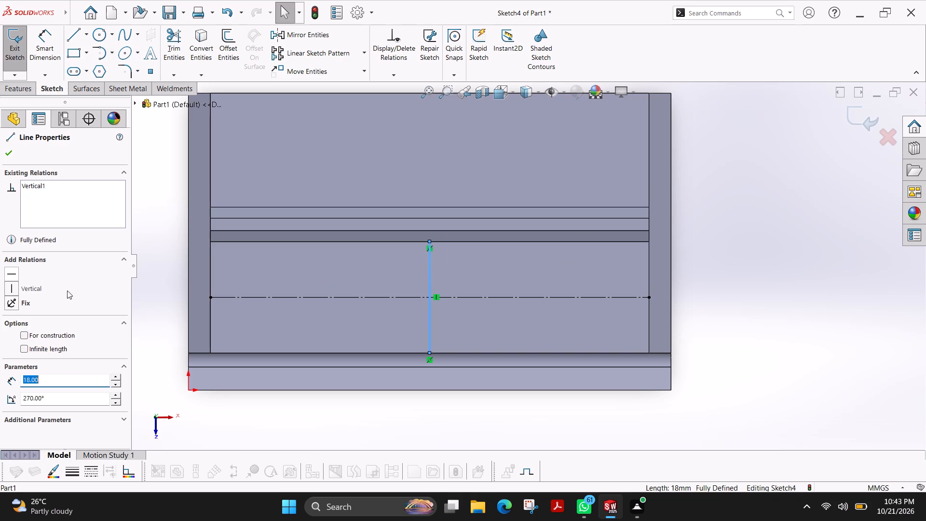
pyautogui.click(53, 334)
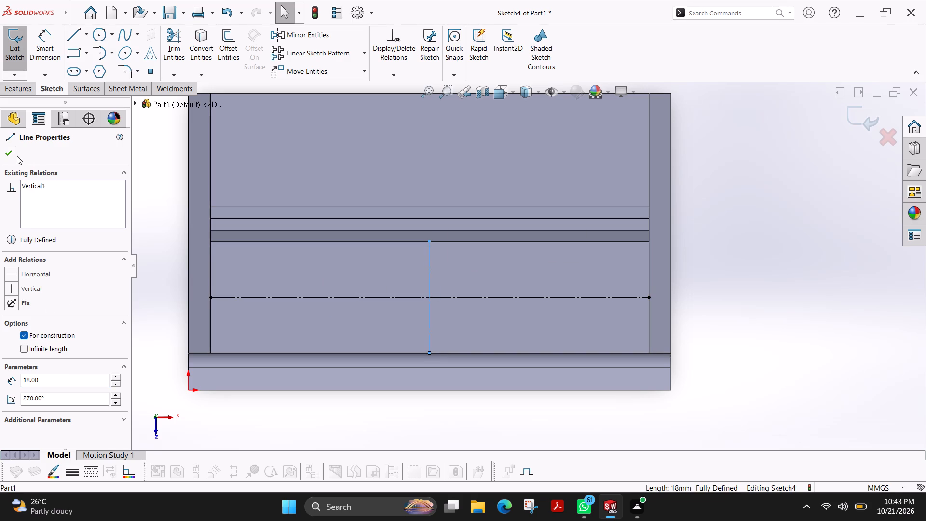
pyautogui.click(12, 155)
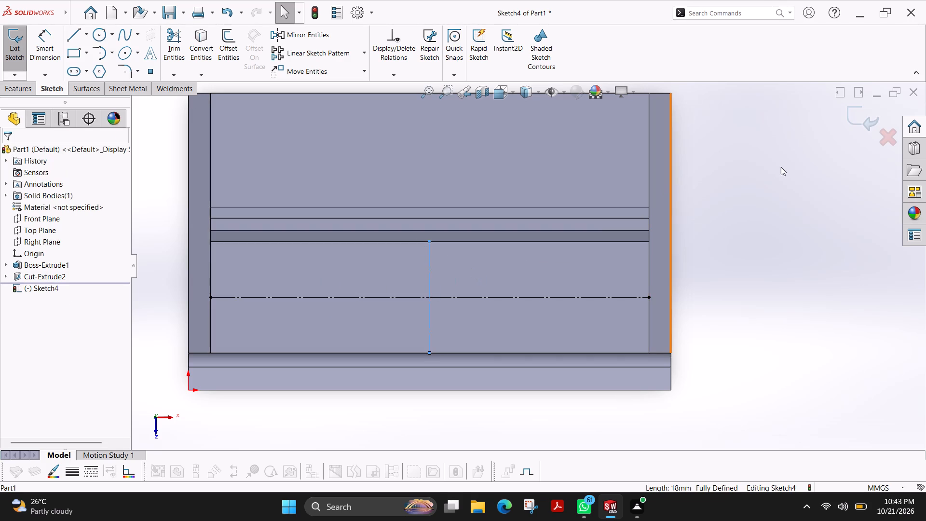
pyautogui.press('Escape')
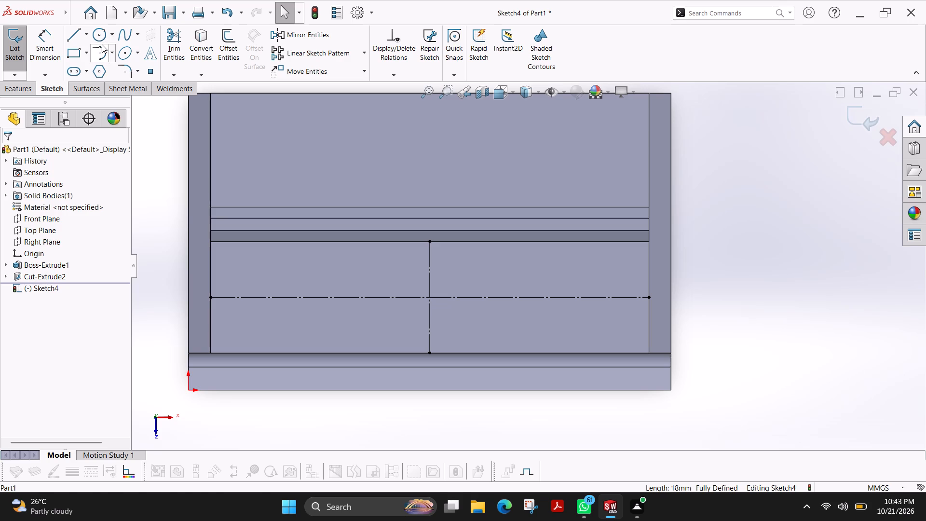
# Sketch three circles about 7.1, 6 and 6.2 mm in diameter along the long centerline, centring the middle one where the centerlines cross.
pyautogui.click(101, 41)
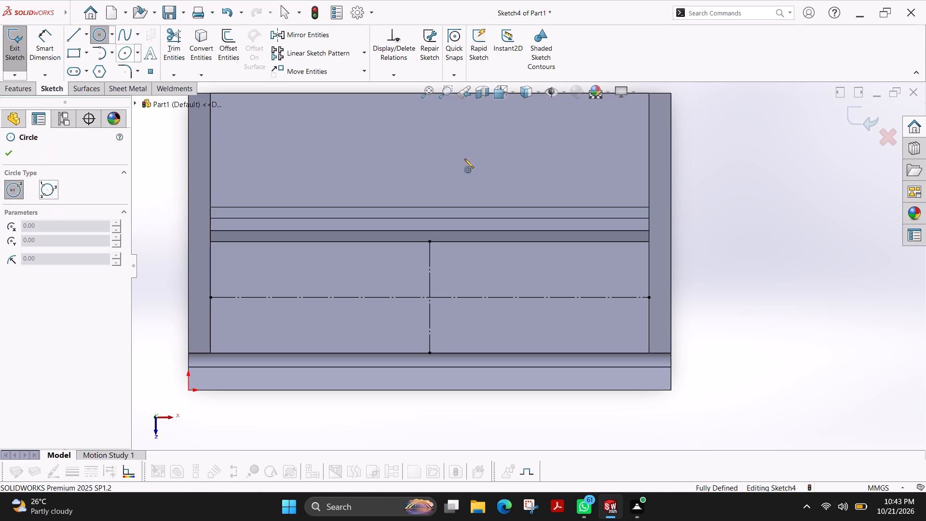
pyautogui.click(607, 297)
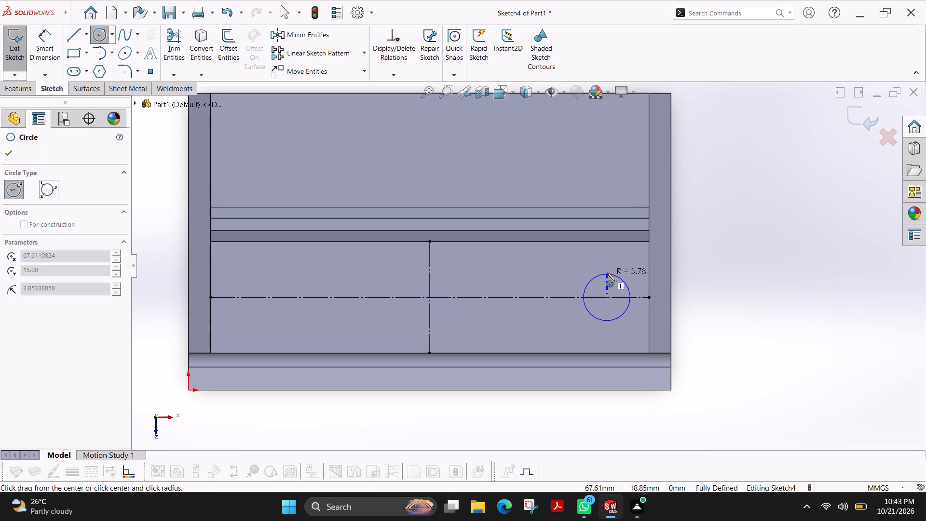
pyautogui.click(608, 275)
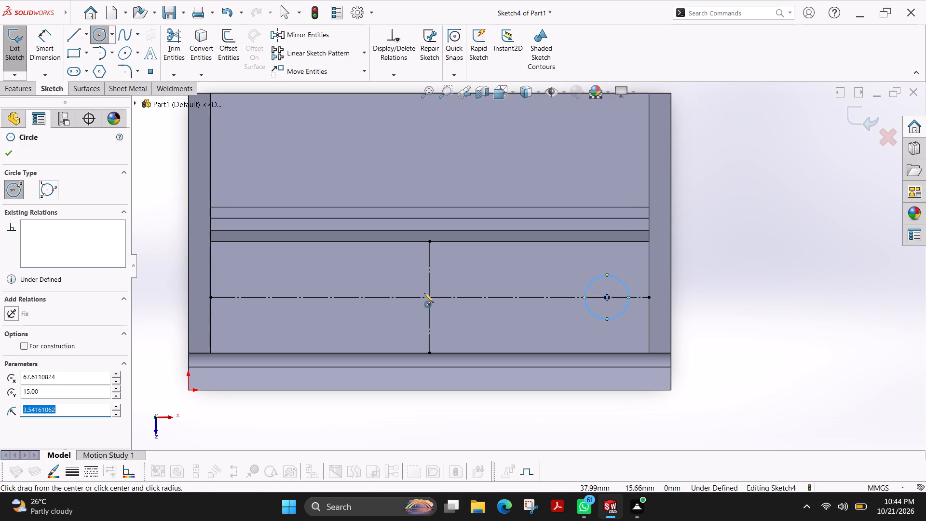
pyautogui.click(430, 298)
pyautogui.click(445, 287)
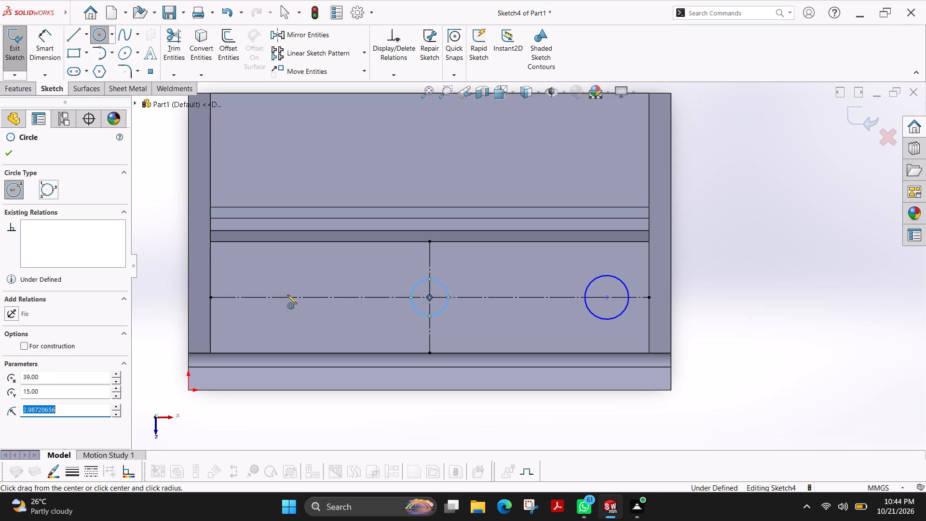
pyautogui.click(287, 297)
pyautogui.click(304, 288)
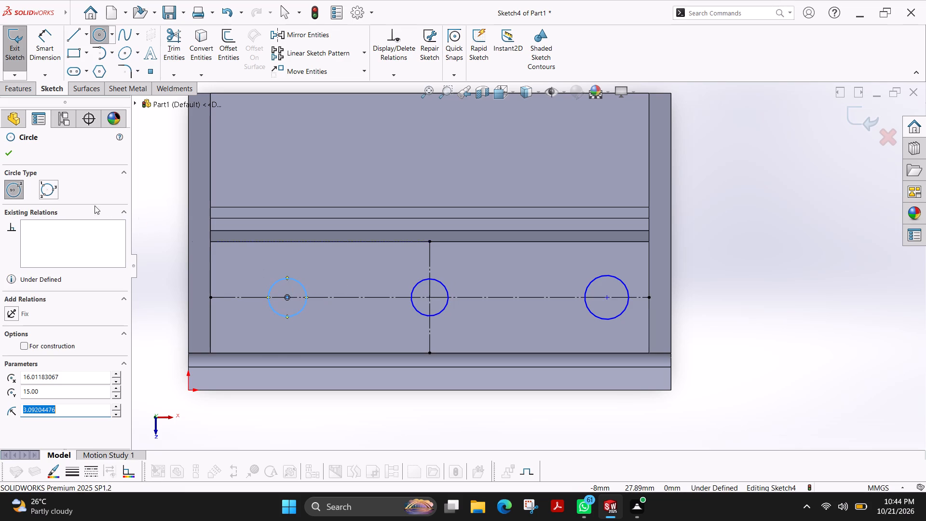
pyautogui.click(5, 149)
# Dimension the centres of the two outer circles 12 mm from their nearest short end edges of the strip.
pyautogui.click(40, 43)
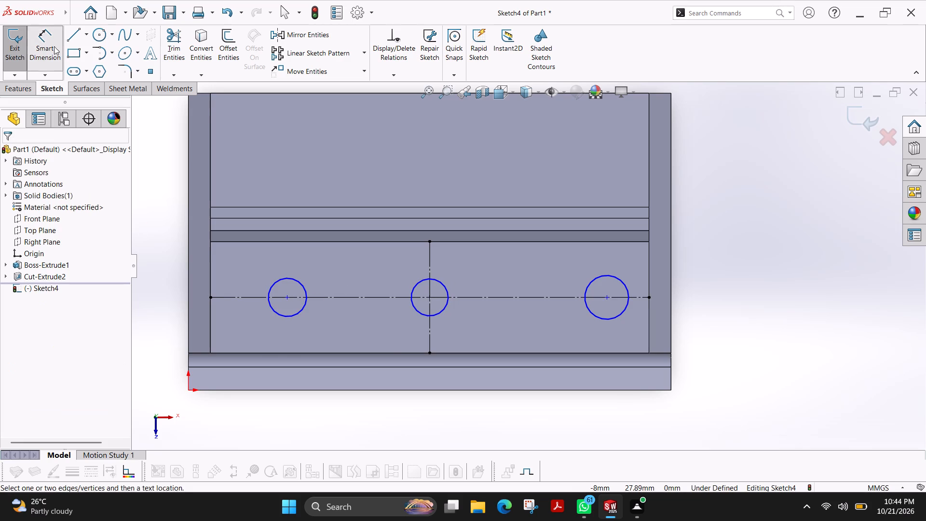
pyautogui.click(288, 297)
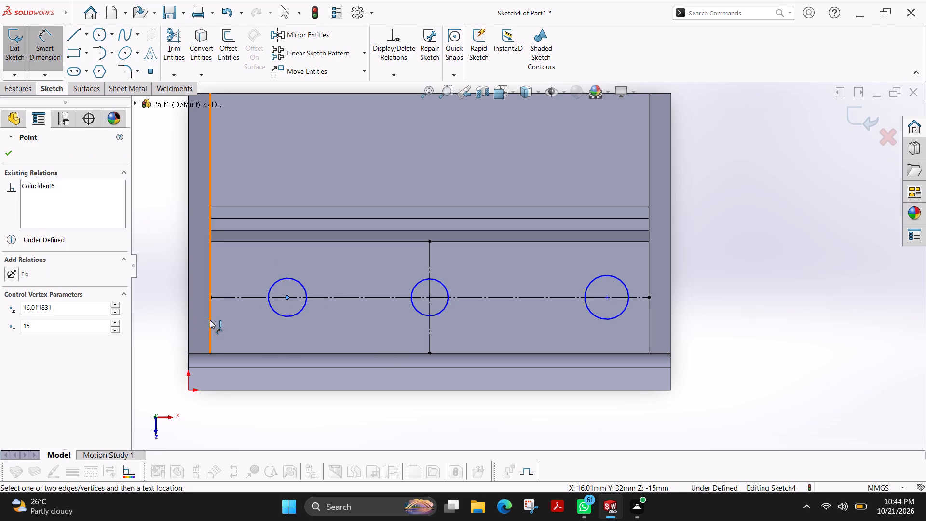
pyautogui.click(211, 320)
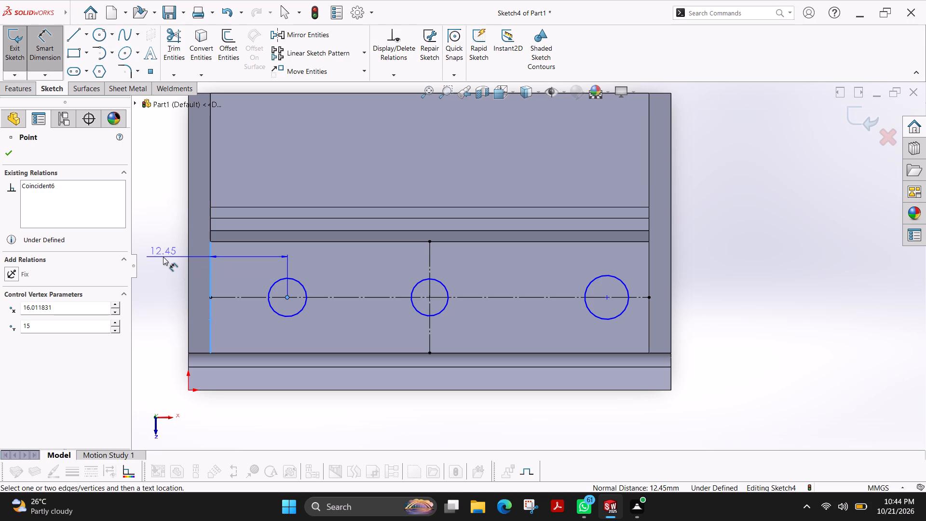
pyautogui.click(163, 257)
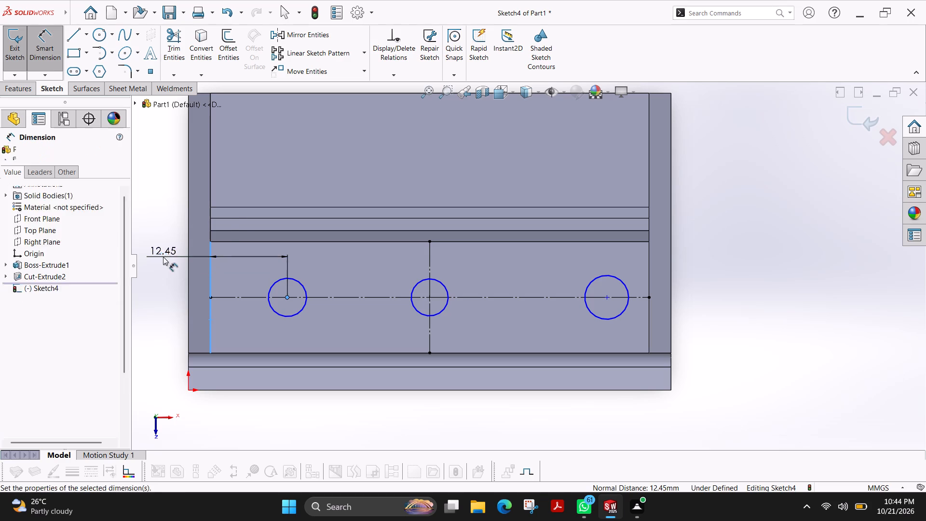
pyautogui.write('12')
pyautogui.press('Return')
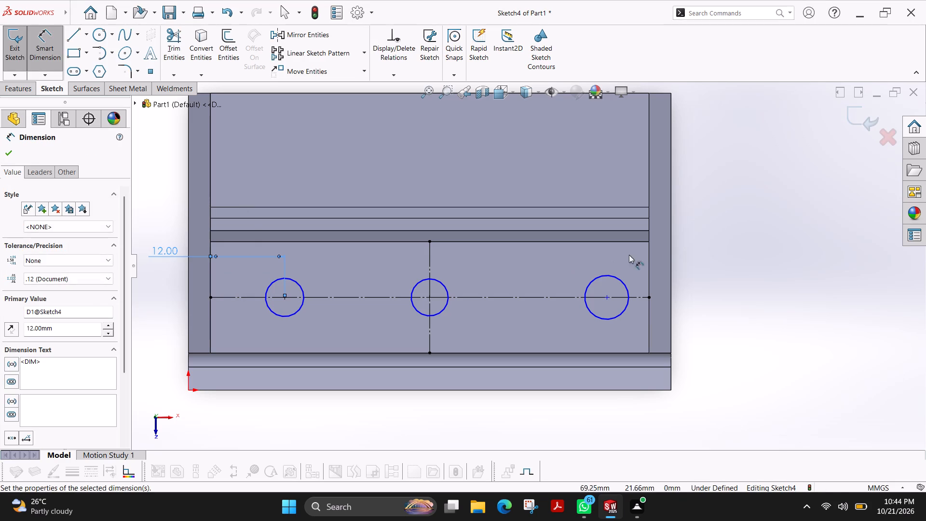
pyautogui.click(608, 299)
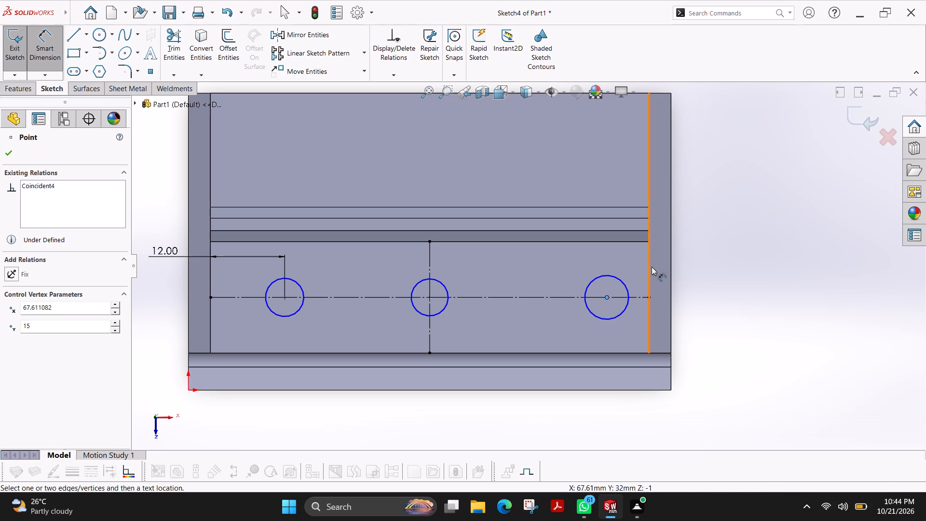
pyautogui.click(648, 270)
pyautogui.click(738, 265)
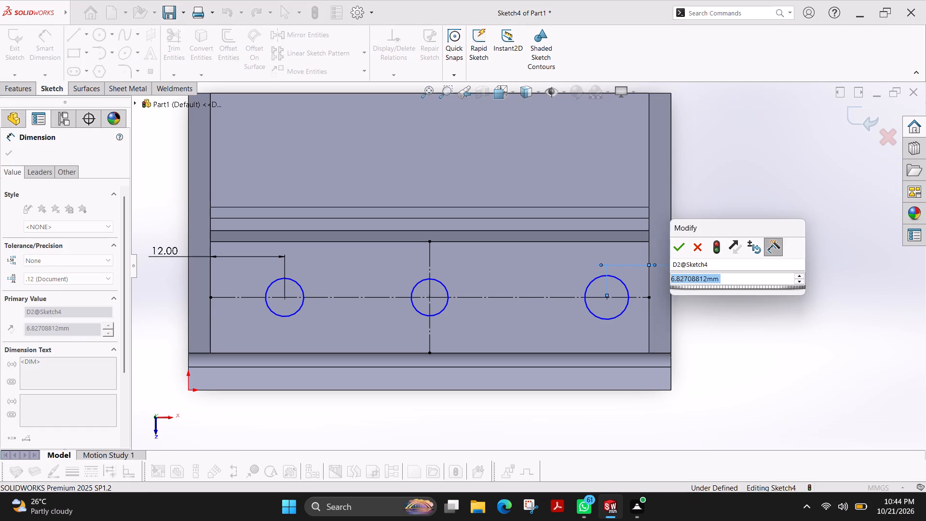
pyautogui.write('12')
pyautogui.press('Return')
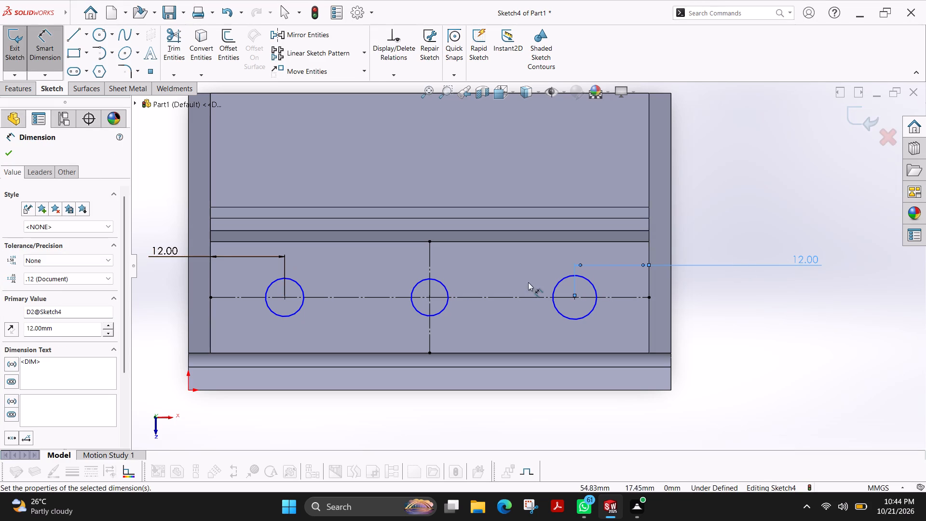
# Dimension all three circles to a diameter of 8 mm.
pyautogui.click(591, 311)
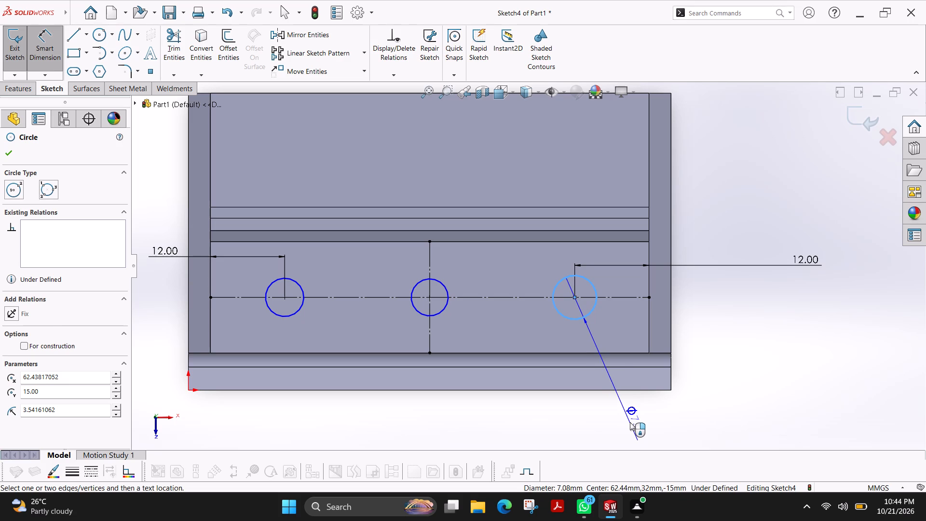
pyautogui.click(630, 422)
pyautogui.press('8')
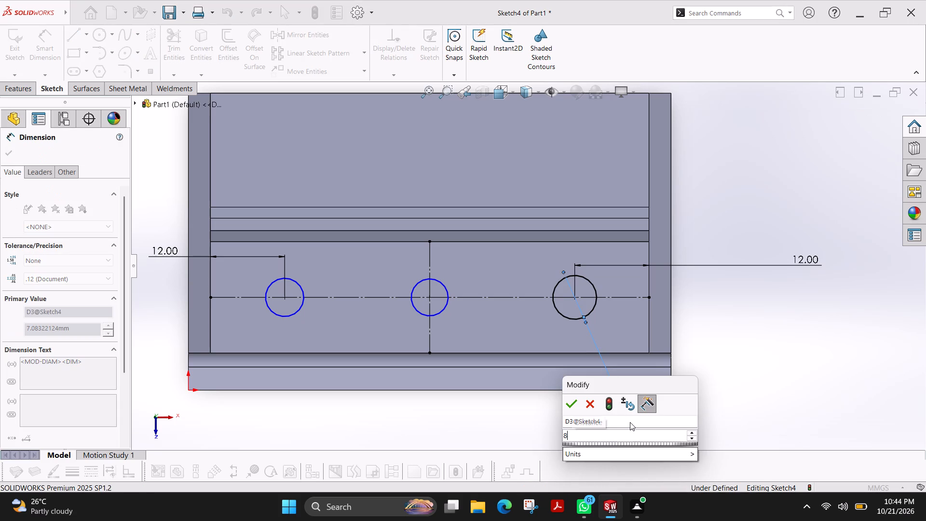
pyautogui.press('Return')
pyautogui.click(418, 312)
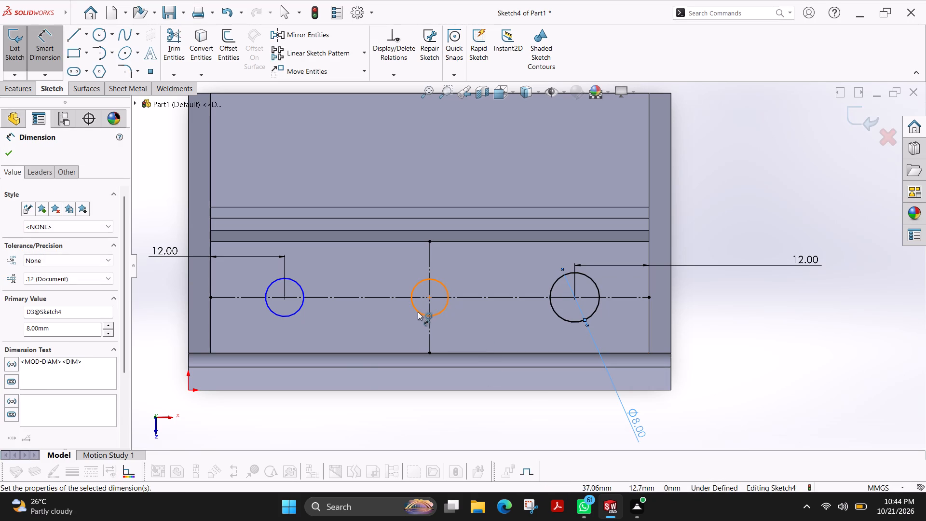
pyautogui.click(325, 418)
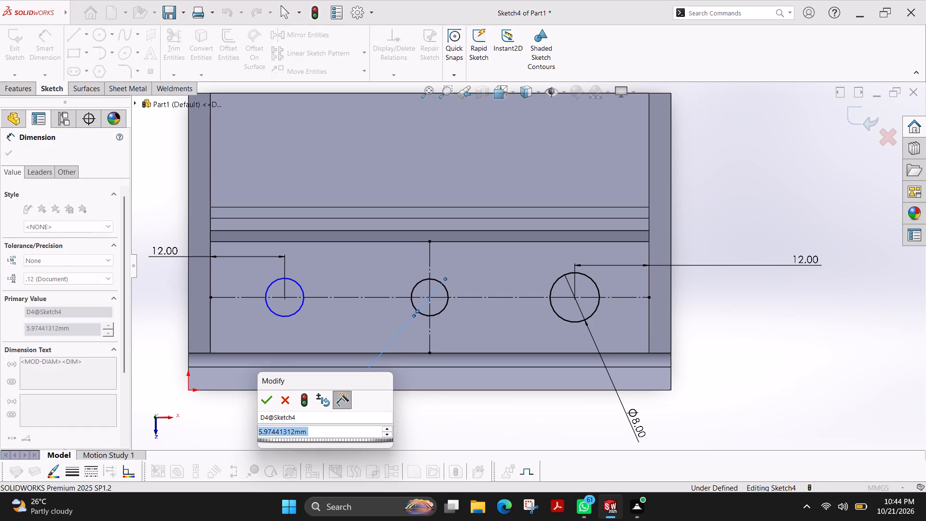
pyautogui.press('8')
pyautogui.press('Return')
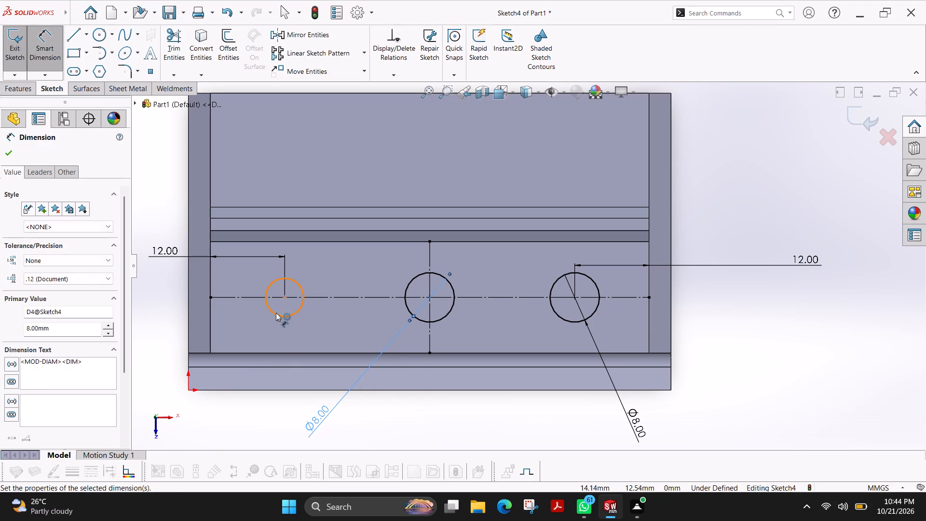
pyautogui.click(275, 311)
pyautogui.click(214, 417)
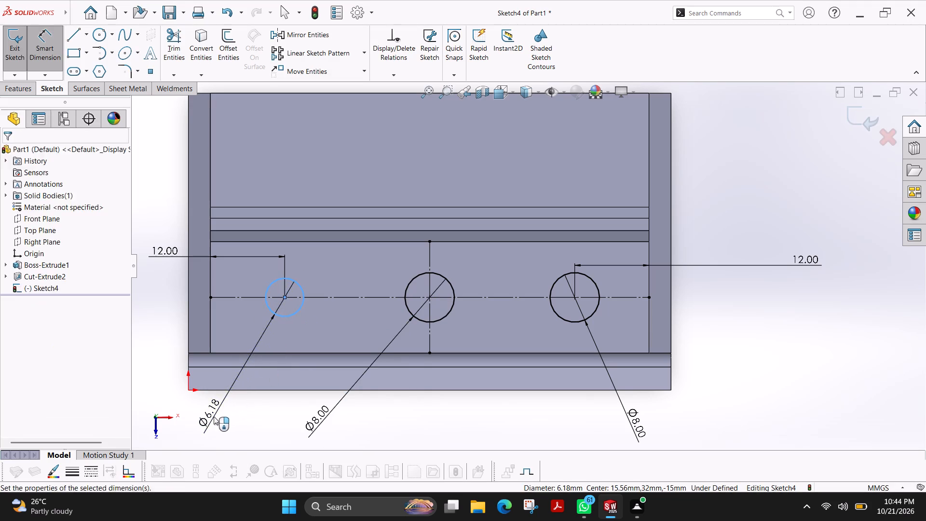
pyautogui.press('8')
pyautogui.press('Return')
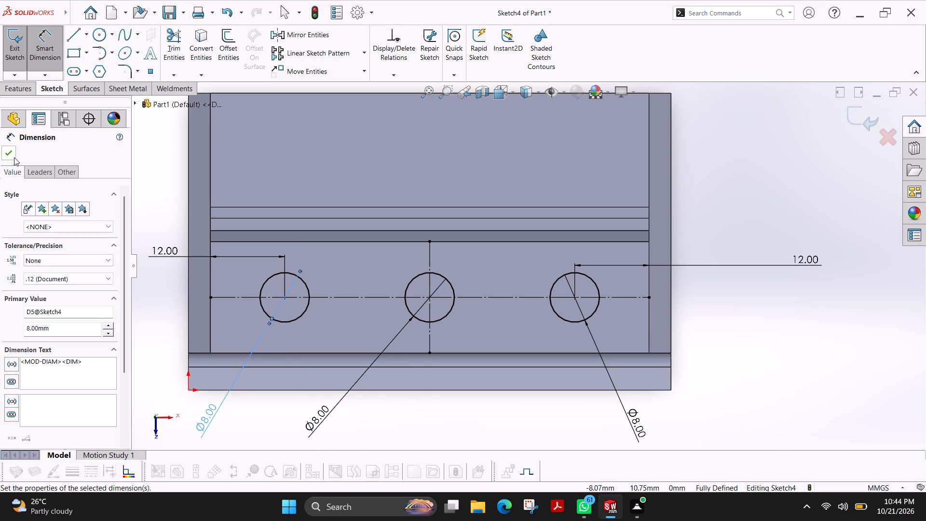
pyautogui.click(13, 157)
# Cut-extrude the three circles into the strip with a blind depth of 10 mm.
pyautogui.scroll(2, 473, 321)
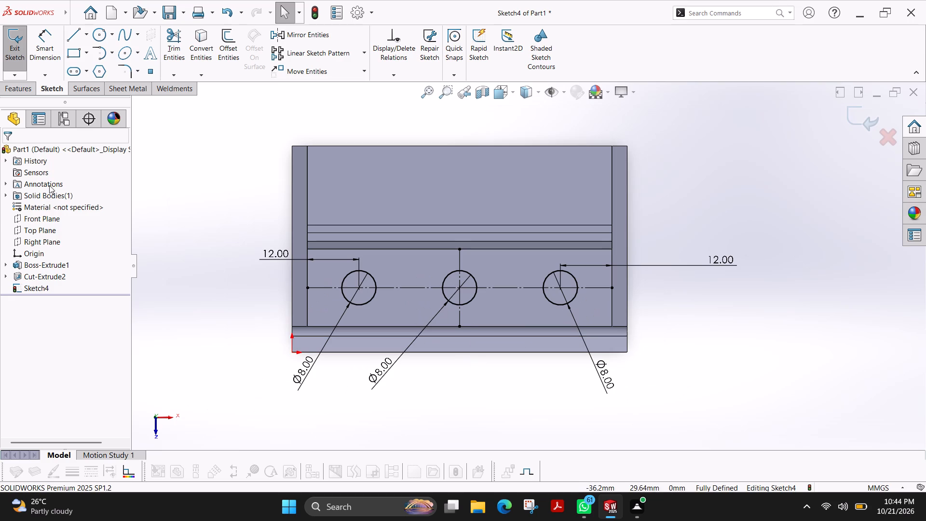
pyautogui.click(11, 92)
pyautogui.click(167, 56)
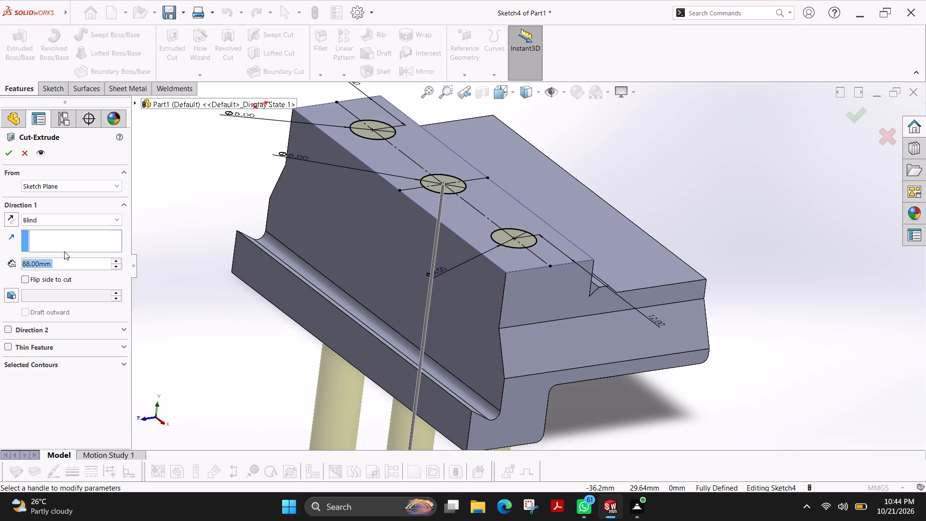
pyautogui.doubleClick(68, 265)
pyautogui.write('10')
pyautogui.press('Return')
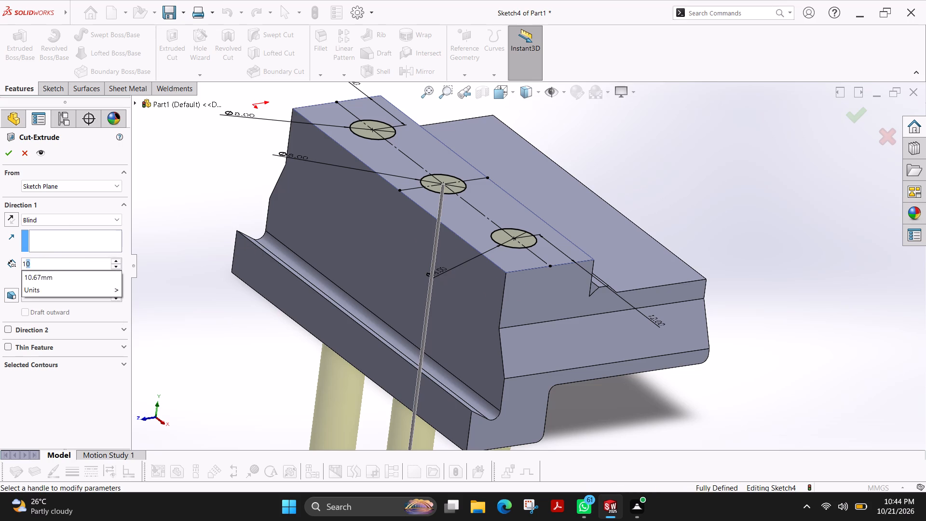
pyautogui.click(8, 152)
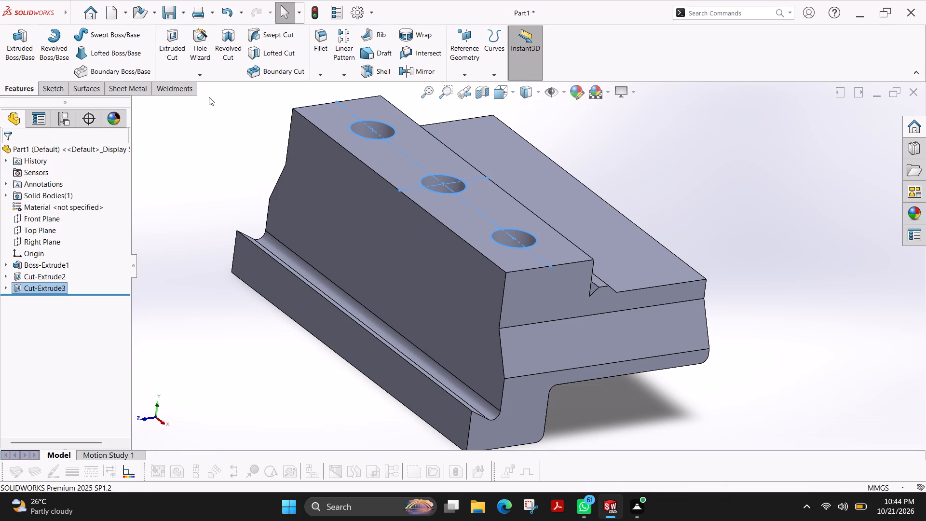
pyautogui.press('Escape')
pyautogui.press('Escape')
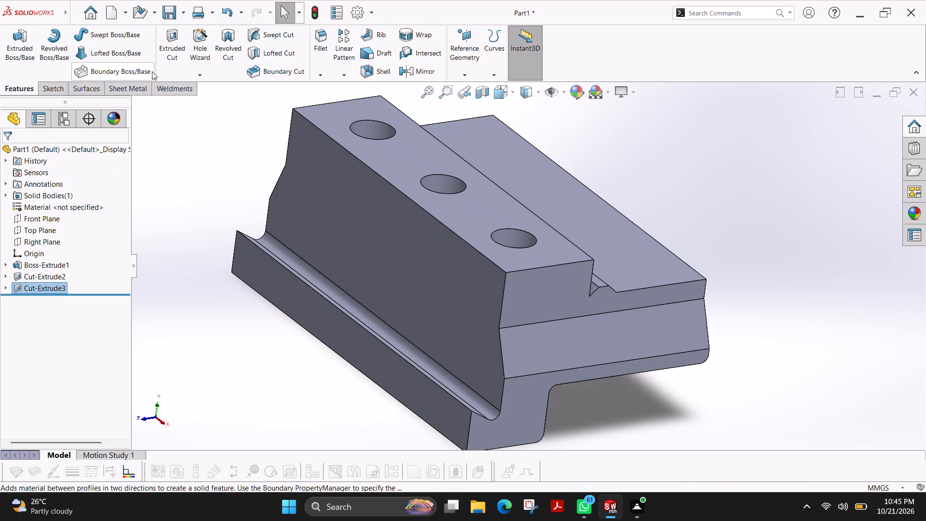
# Chamfer the top rim edges of all three holes in the strip at 1.5 mm and 45 degrees.
pyautogui.click(328, 72)
pyautogui.click(327, 96)
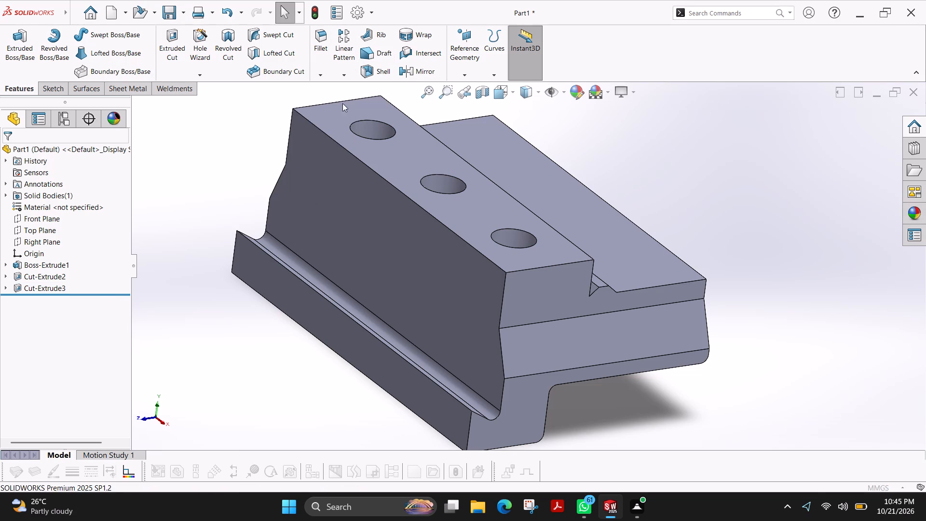
pyautogui.click(385, 140)
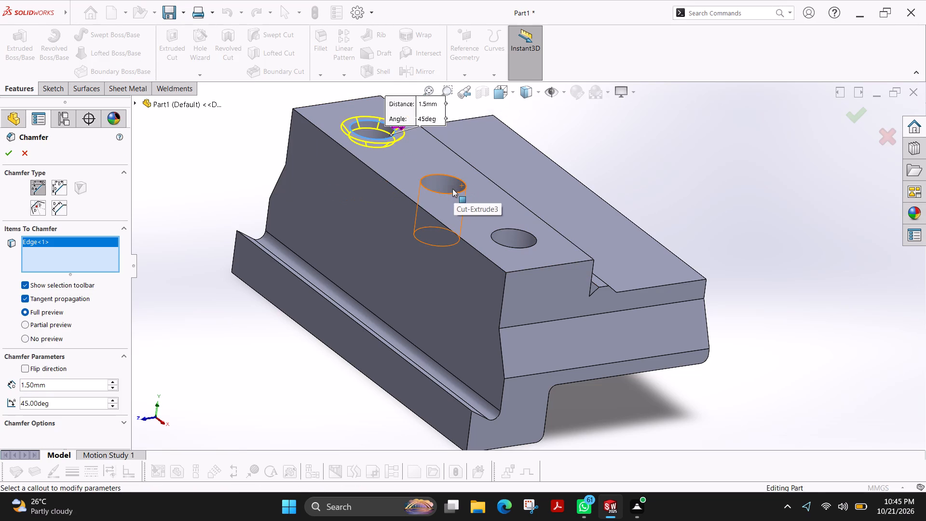
pyautogui.click(445, 193)
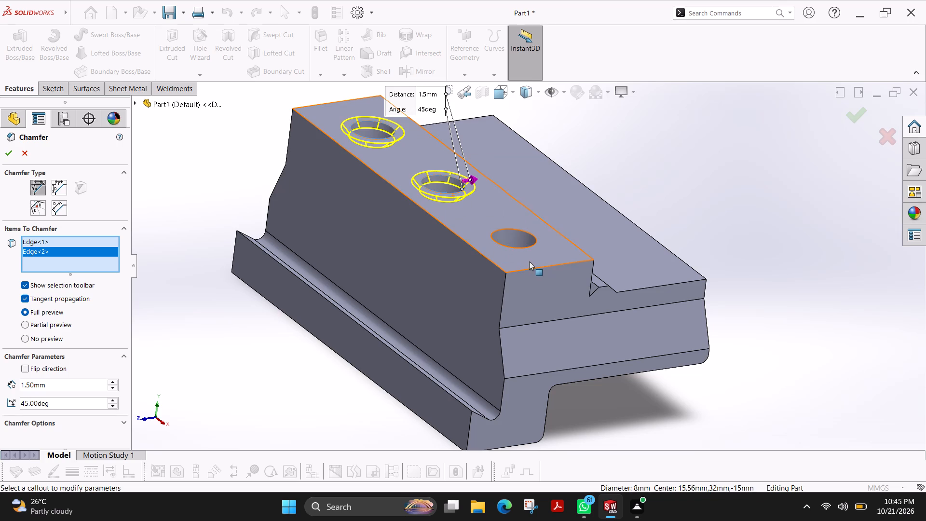
pyautogui.click(517, 249)
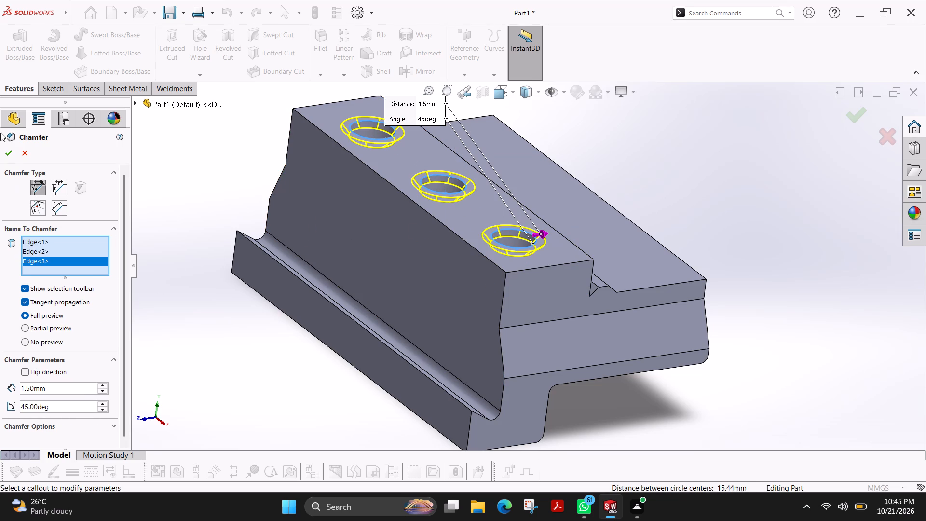
pyautogui.click(4, 158)
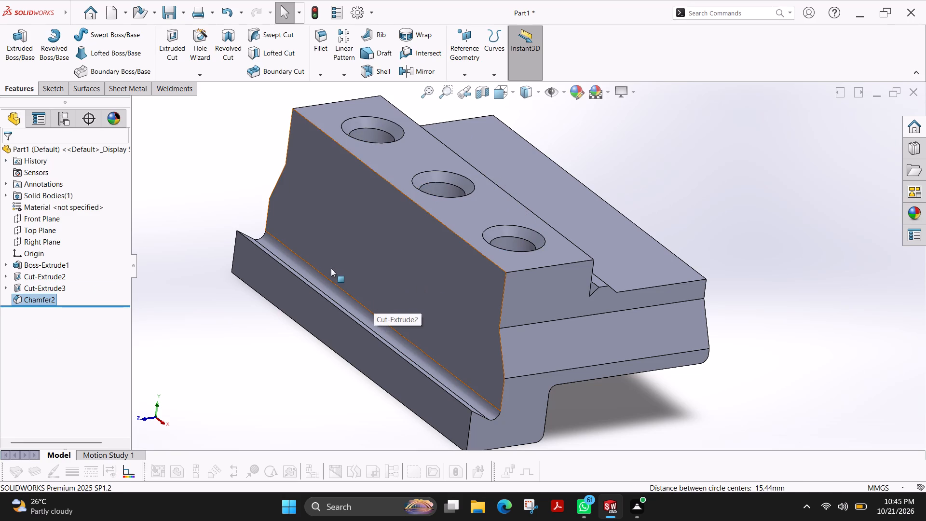
# Save the part as fujiPart68 in the solidworks folder inside the Desktop folder fuji drawing file.
pyautogui.scroll(2, 356, 217)
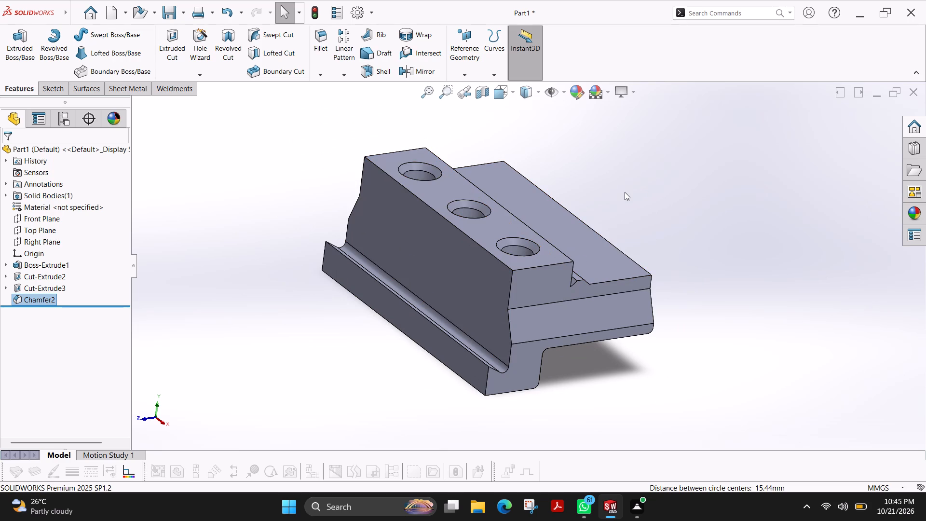
pyautogui.hotkey('ctrl', 's')
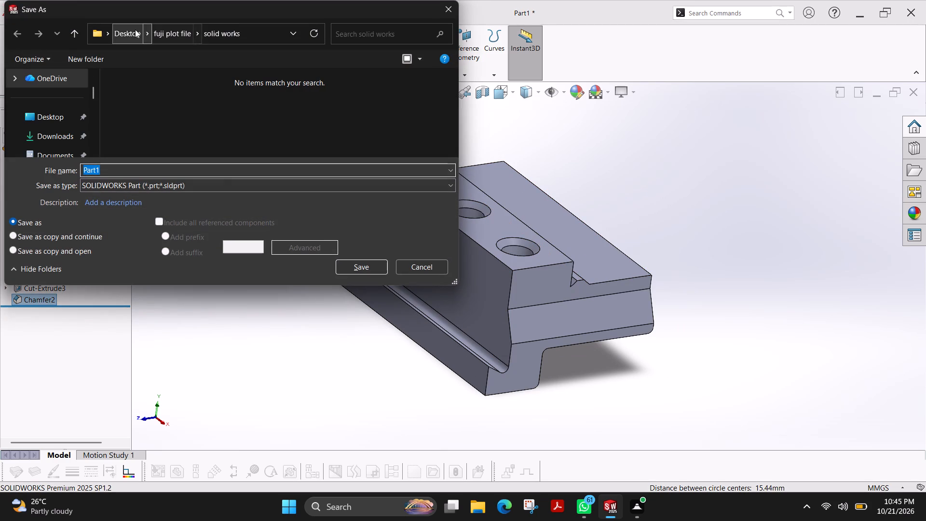
pyautogui.click(131, 29)
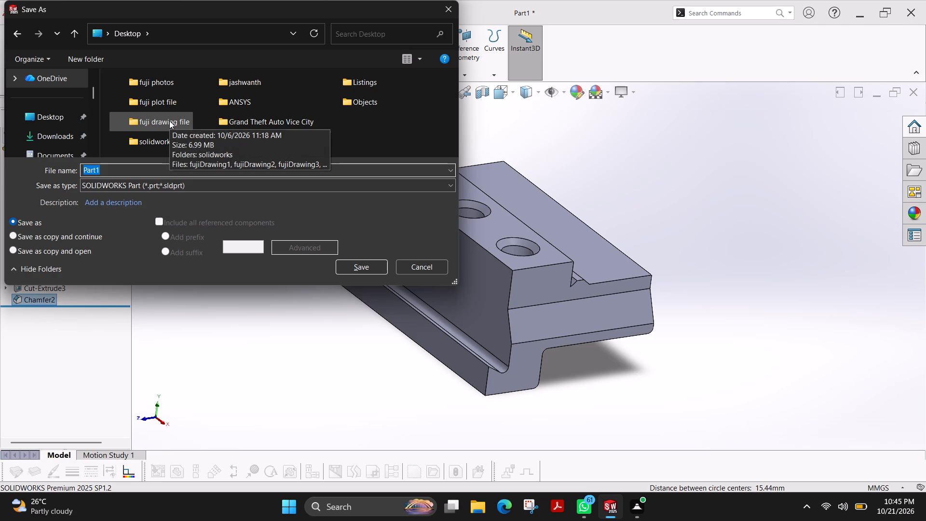
pyautogui.doubleClick(169, 121)
pyautogui.doubleClick(135, 99)
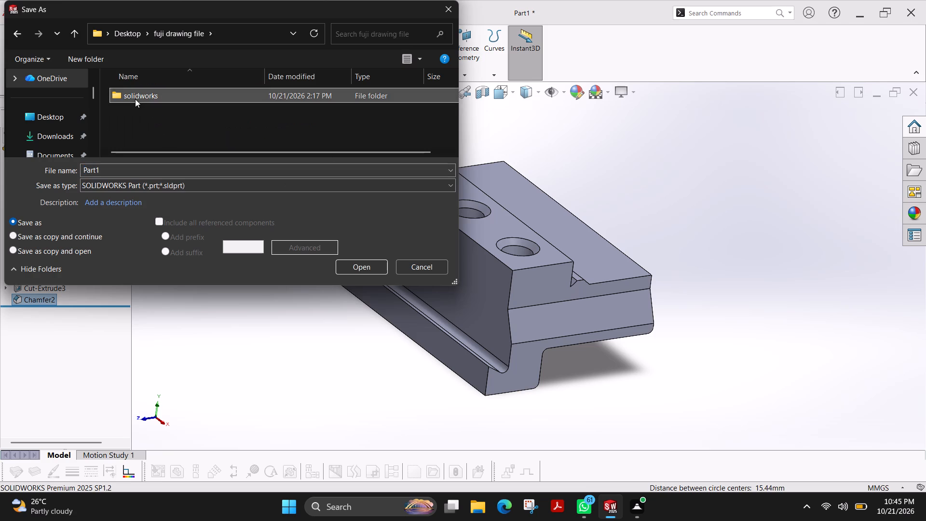
pyautogui.scroll(-20, 147, 103)
pyautogui.scroll(-7, 147, 103)
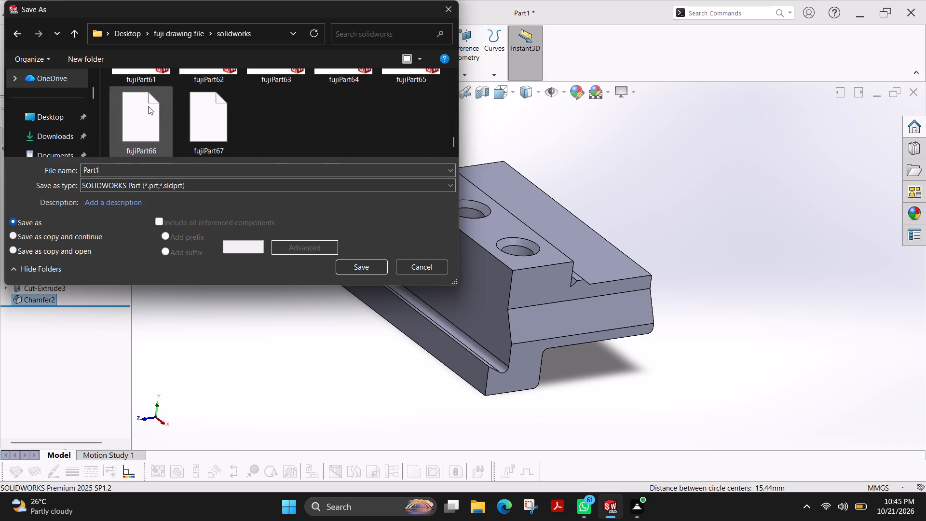
pyautogui.scroll(-6, 148, 106)
pyautogui.click(125, 174)
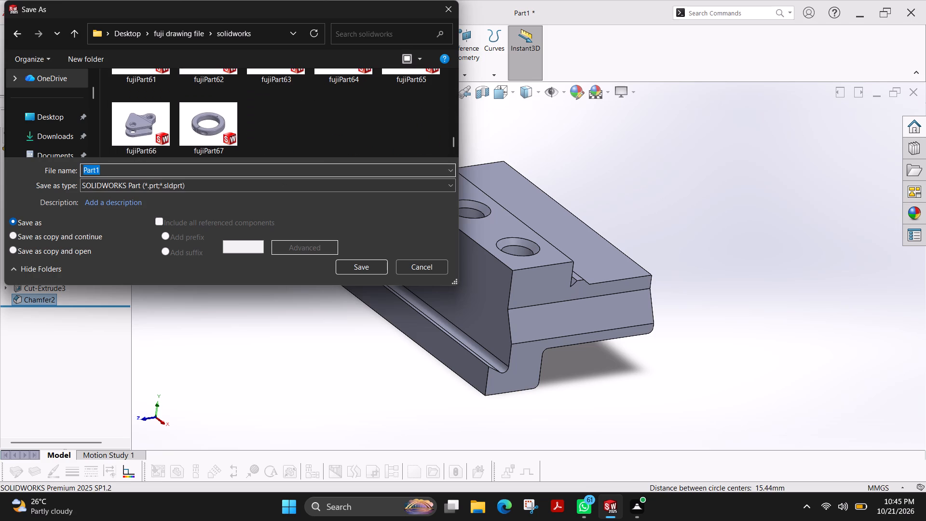
pyautogui.press('Right')
pyautogui.press('BackSpace')
pyautogui.write('68')
pyautogui.press('Left')
pyautogui.press('Left')
pyautogui.press('Left')
pyautogui.press('Left')
pyautogui.press('Left')
pyautogui.press('Left')
pyautogui.press('Left')
pyautogui.press('Left')
pyautogui.press('Left')
pyautogui.press('Left')
pyautogui.press('Left')
pyautogui.press('Left')
pyautogui.press('Left')
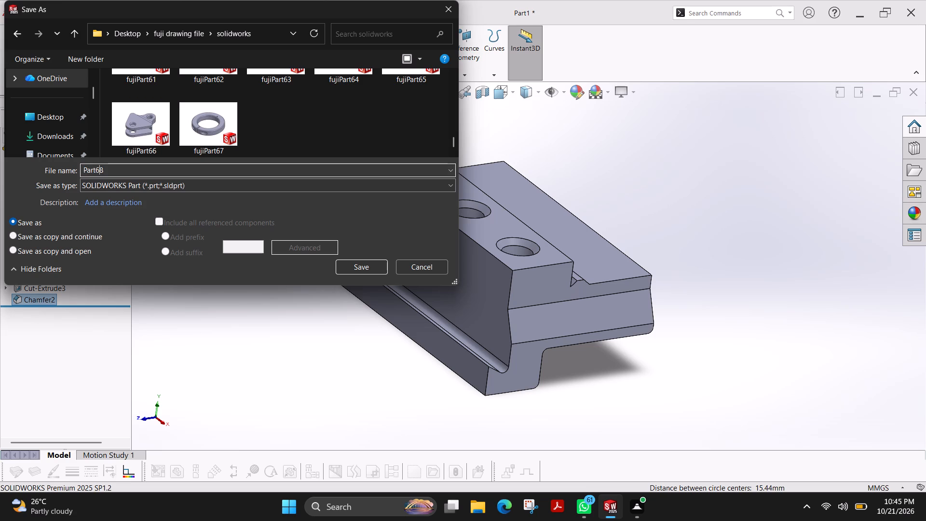
pyautogui.write('fuji')
pyautogui.click(367, 268)
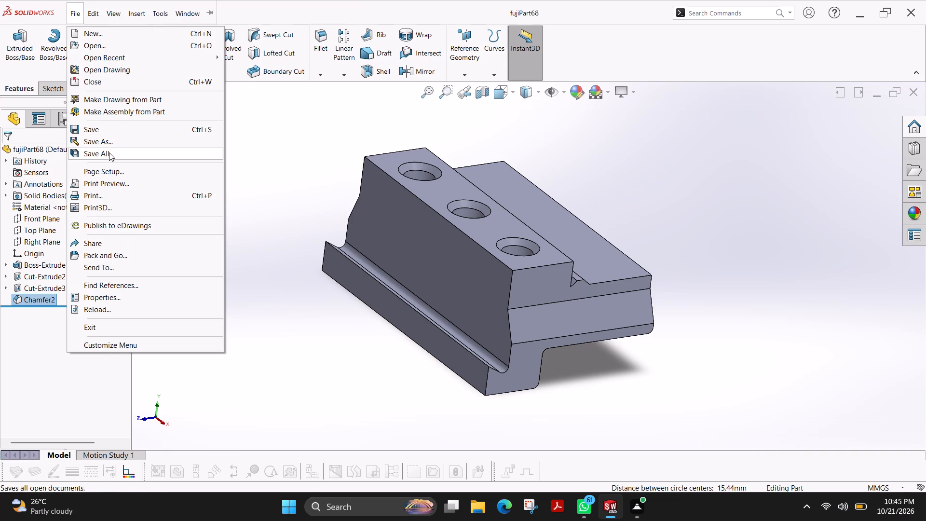
# Save a PDF copy of the part as fujiPart68 in the solid works folder inside the Desktop folder fuji plot file.
pyautogui.click(103, 142)
pyautogui.click(124, 35)
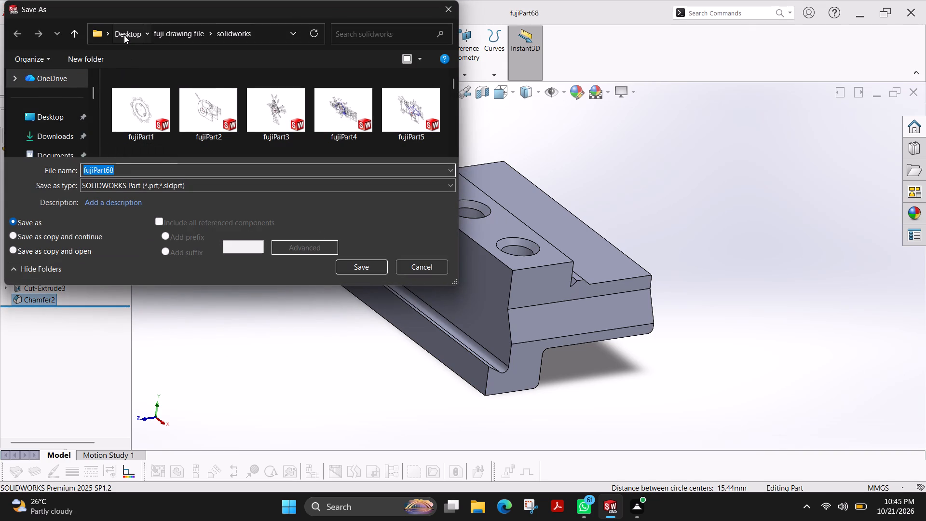
pyautogui.doubleClick(167, 97)
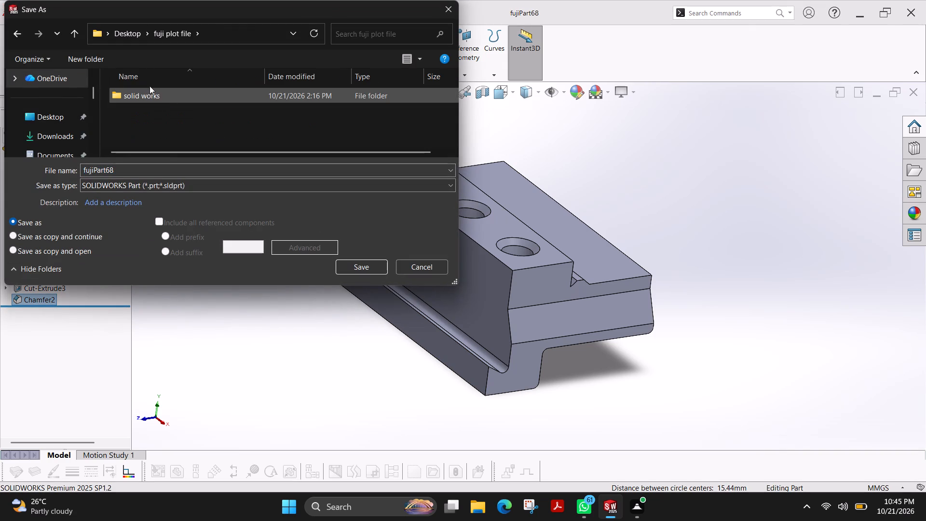
pyautogui.doubleClick(154, 97)
pyautogui.click(172, 186)
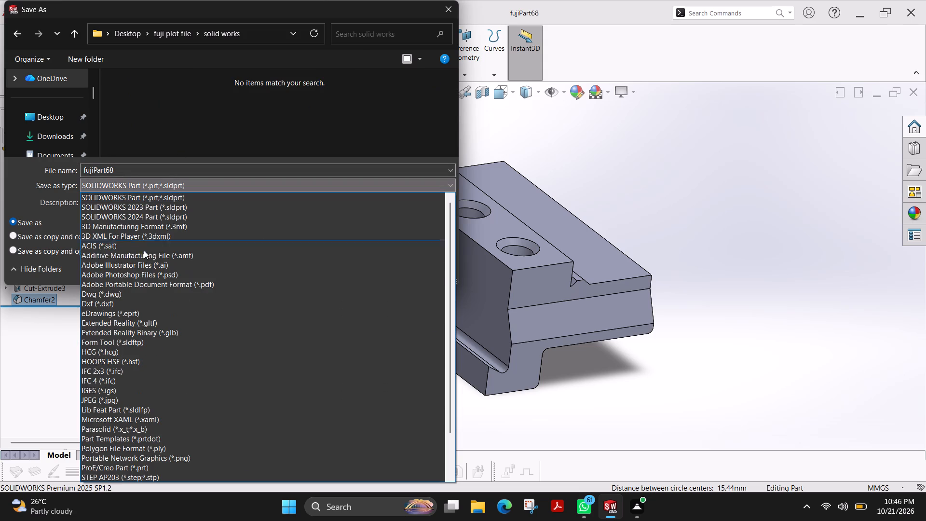
pyautogui.click(159, 286)
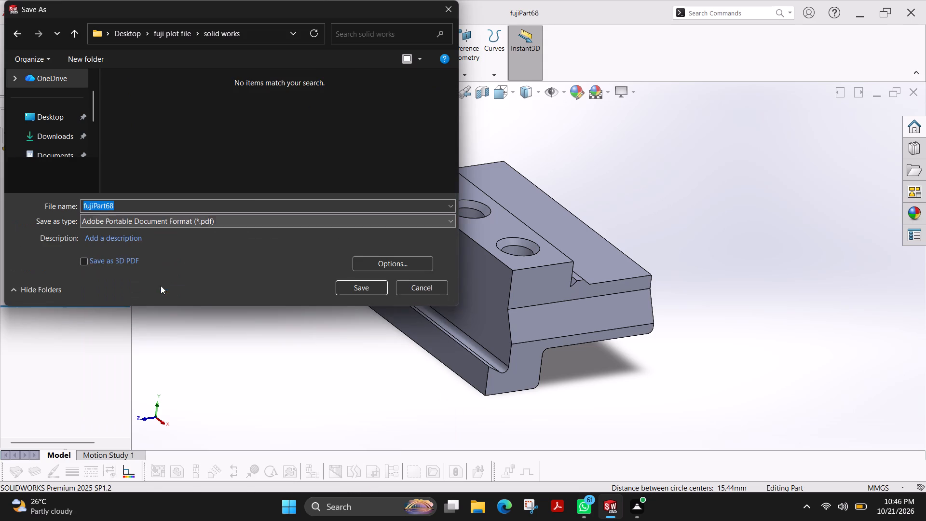
pyautogui.click(346, 285)
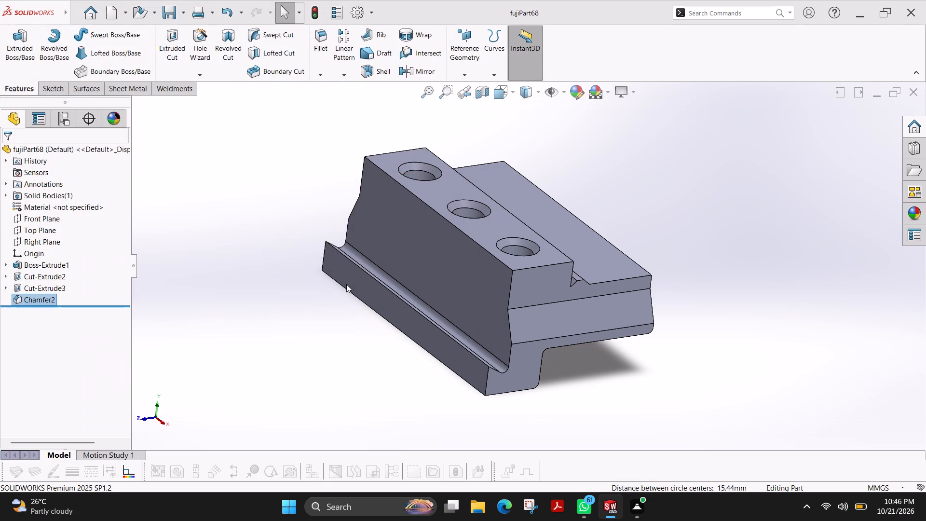